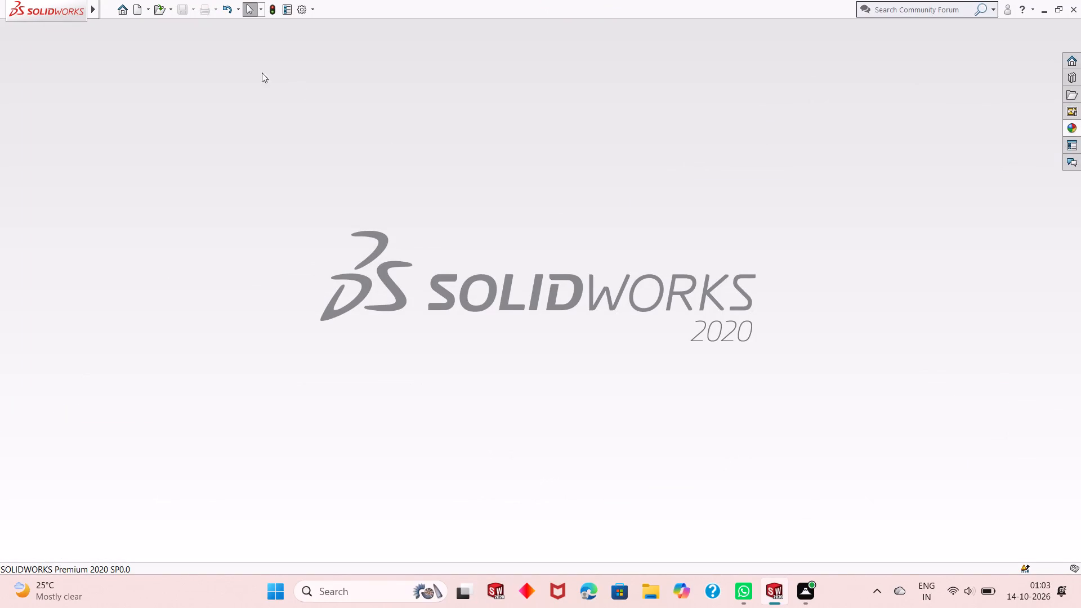
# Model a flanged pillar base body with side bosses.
# Create a new part document.
pyautogui.click(140, 10)
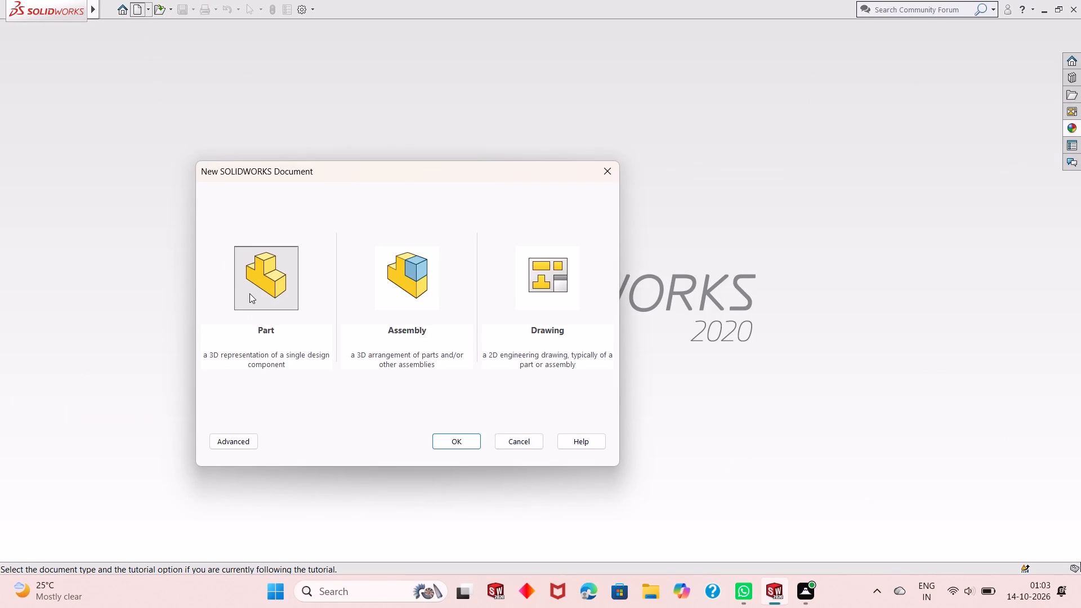
pyautogui.doubleClick(249, 293)
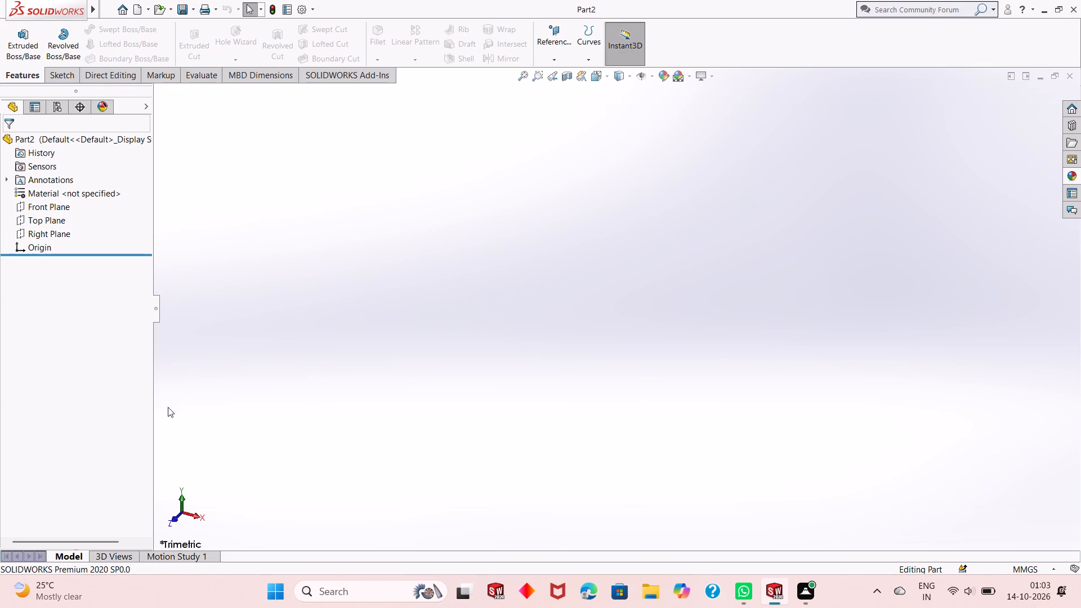
# Sketch a circle with a radius of about 68 mm centred on the origin of the Top Plane.
pyautogui.click(57, 217)
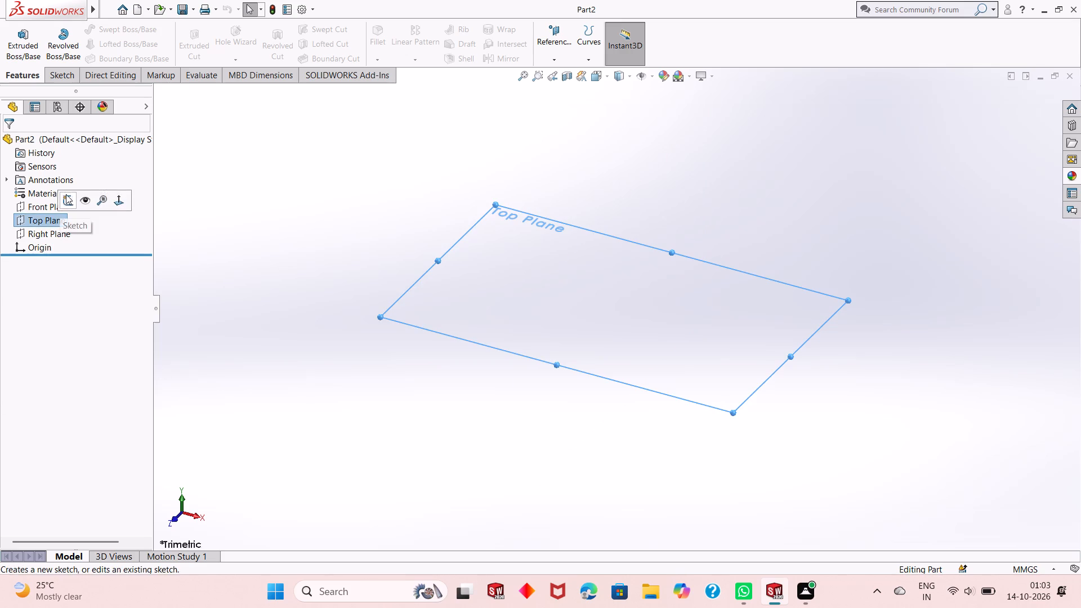
pyautogui.click(67, 194)
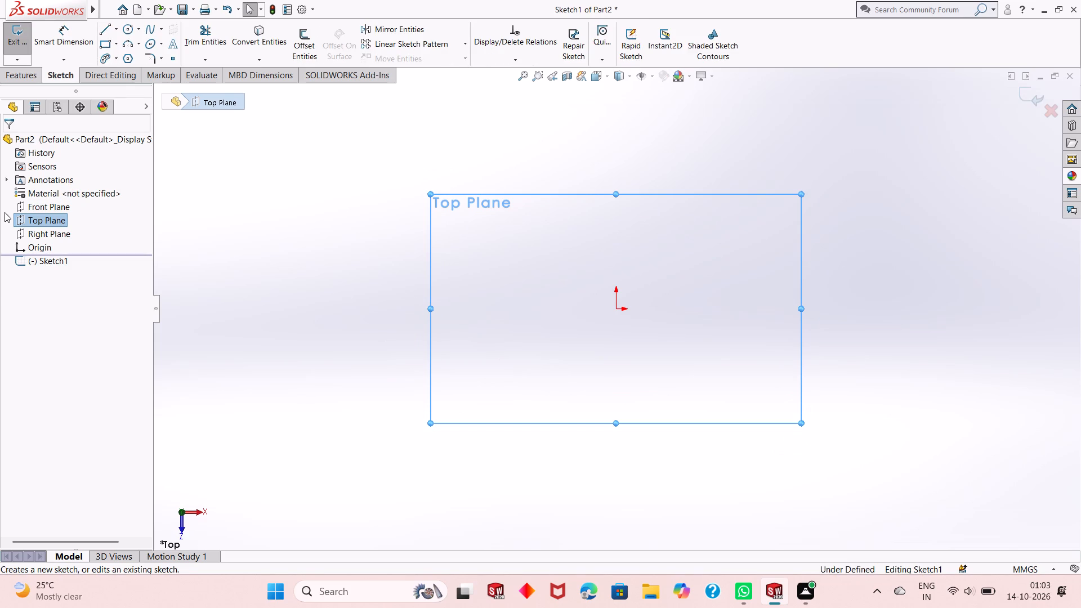
pyautogui.click(124, 28)
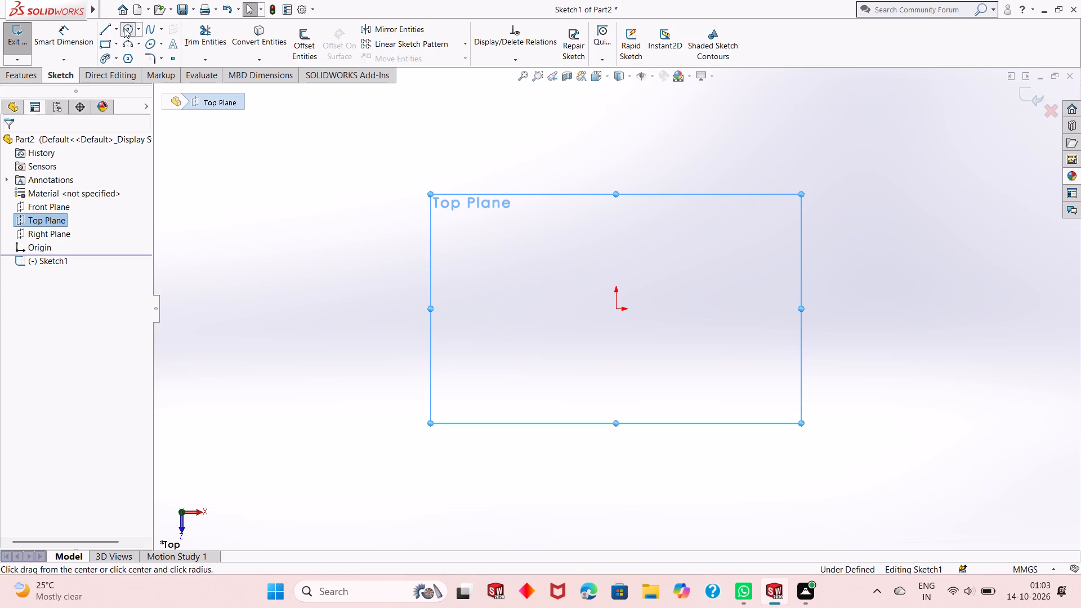
pyautogui.click(617, 310)
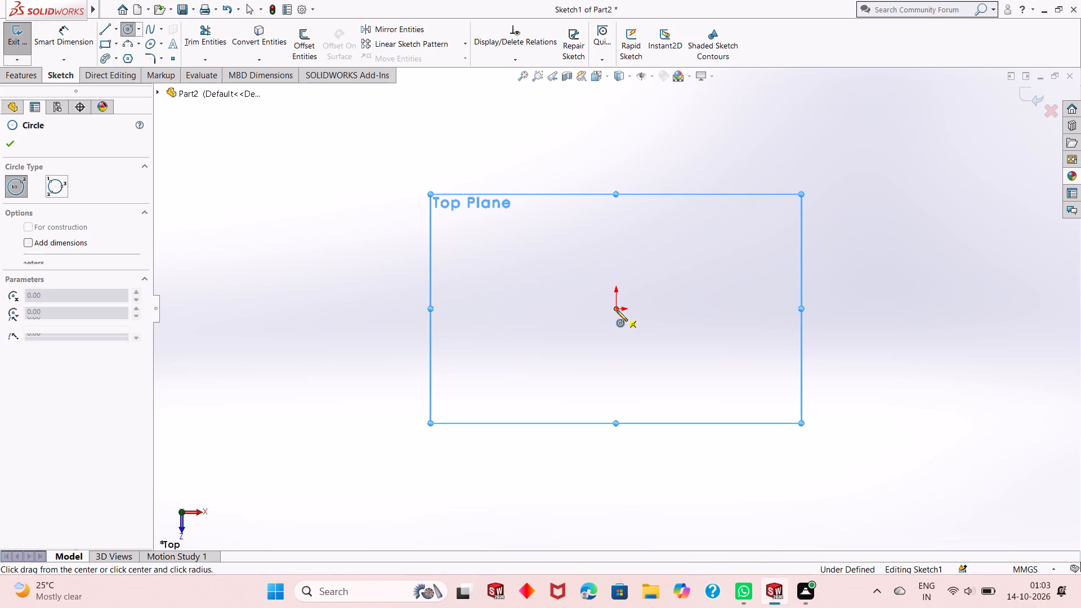
pyautogui.click(735, 233)
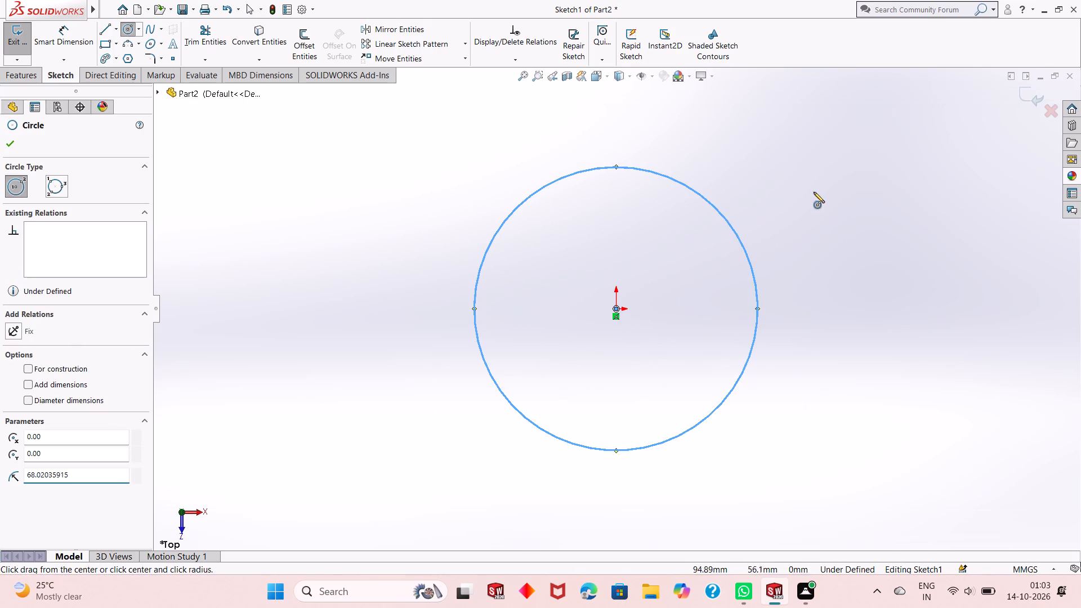
pyautogui.rightClick(814, 192)
pyautogui.click(821, 191)
pyautogui.rightClick(822, 193)
pyautogui.click(837, 207)
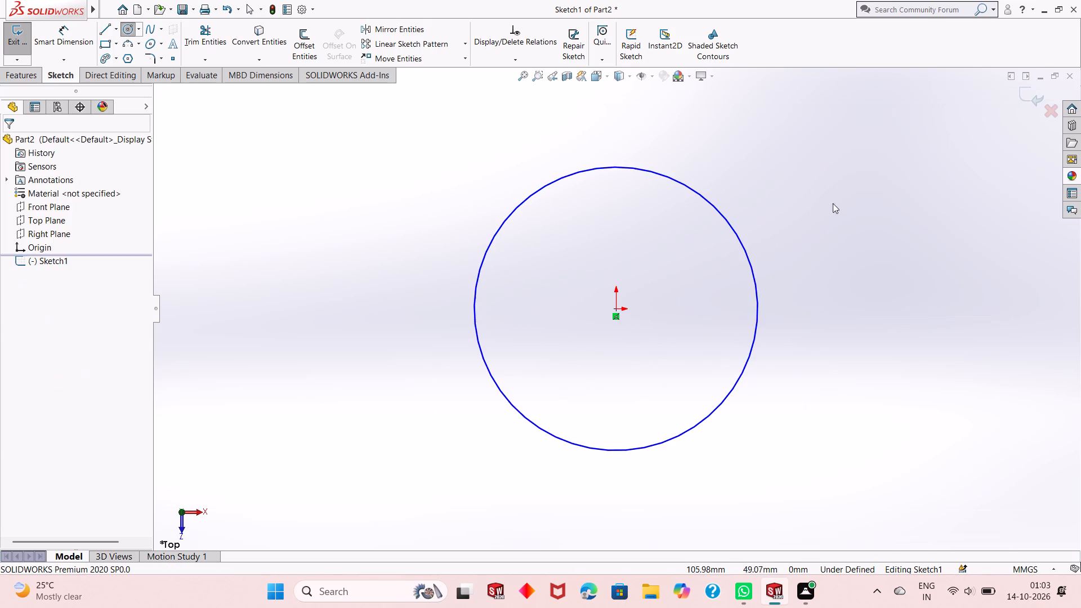
# Dimension the circle's diameter and set it to 110 mm.
pyautogui.click(69, 35)
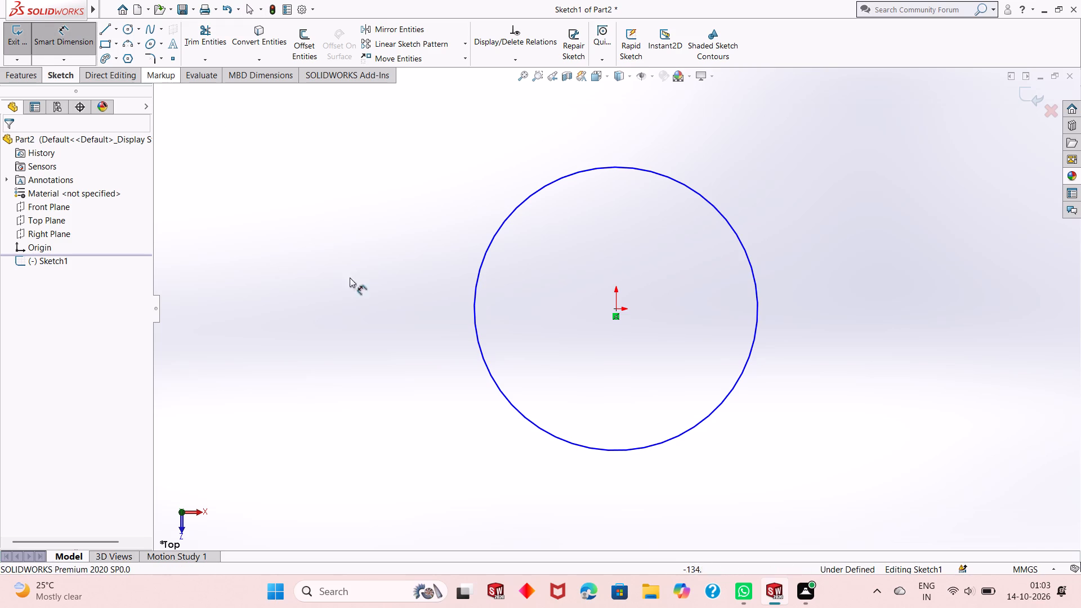
pyautogui.click(509, 406)
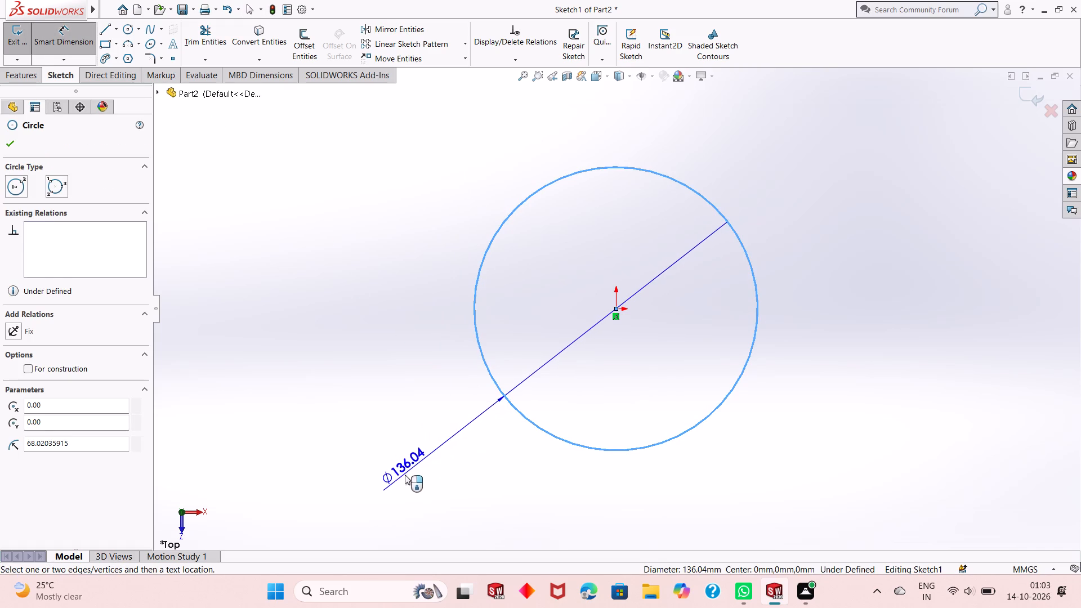
pyautogui.click(399, 481)
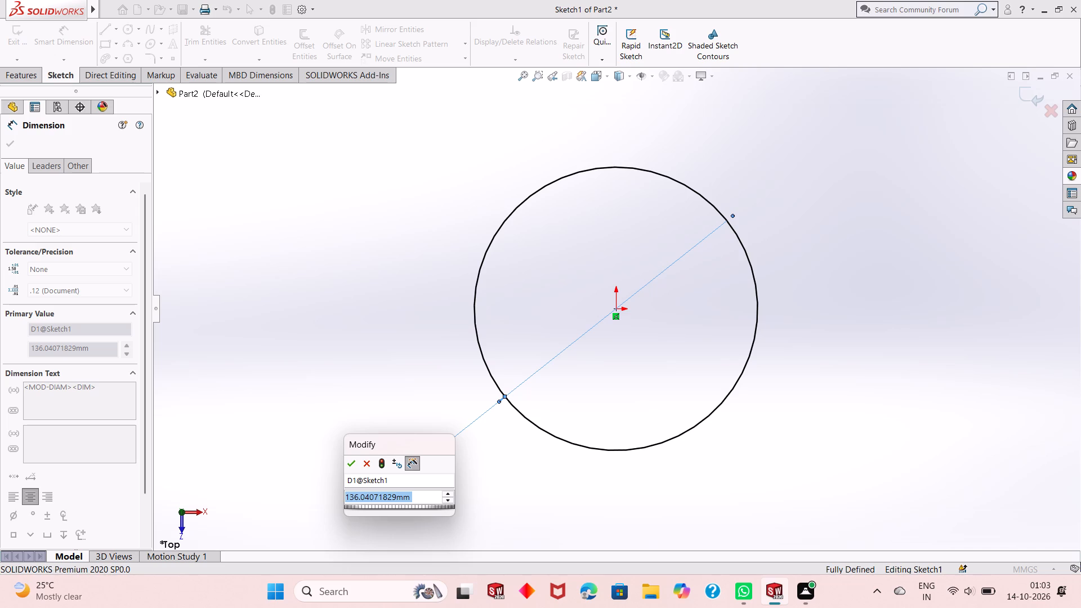
pyautogui.write('110')
pyautogui.press('Return')
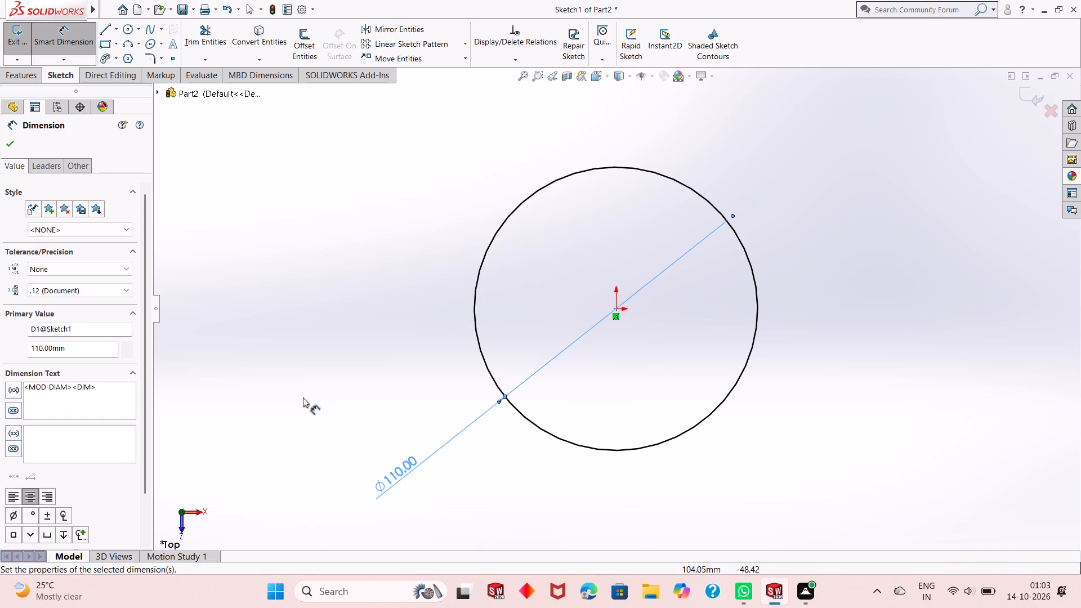
pyautogui.click(15, 144)
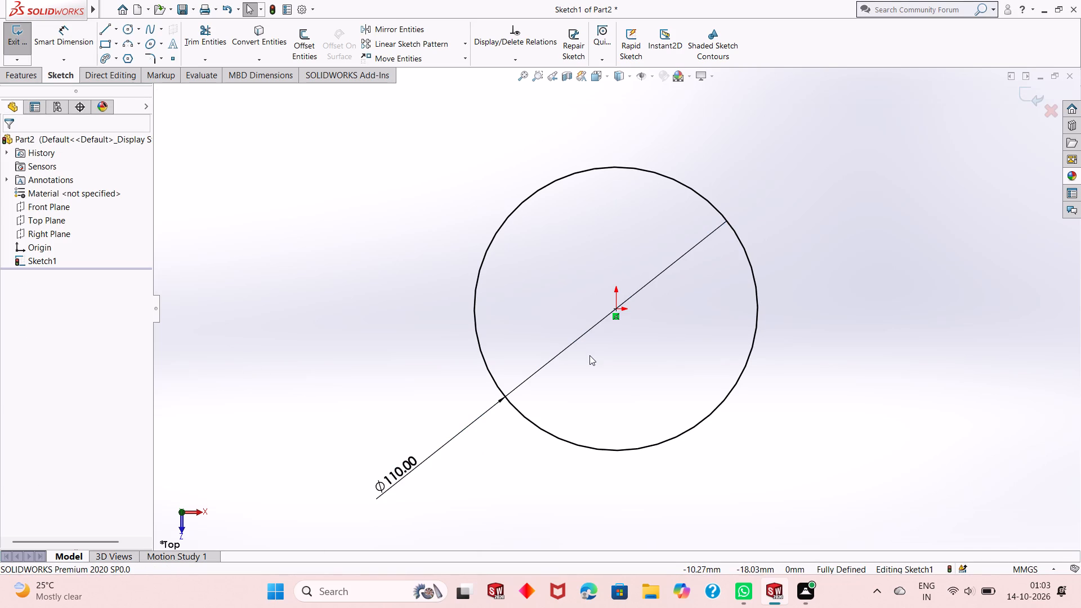
# Extrude the circle as a blind boss 12 mm deep to form the base disc.
pyautogui.scroll(1, 590, 357)
pyautogui.click(21, 75)
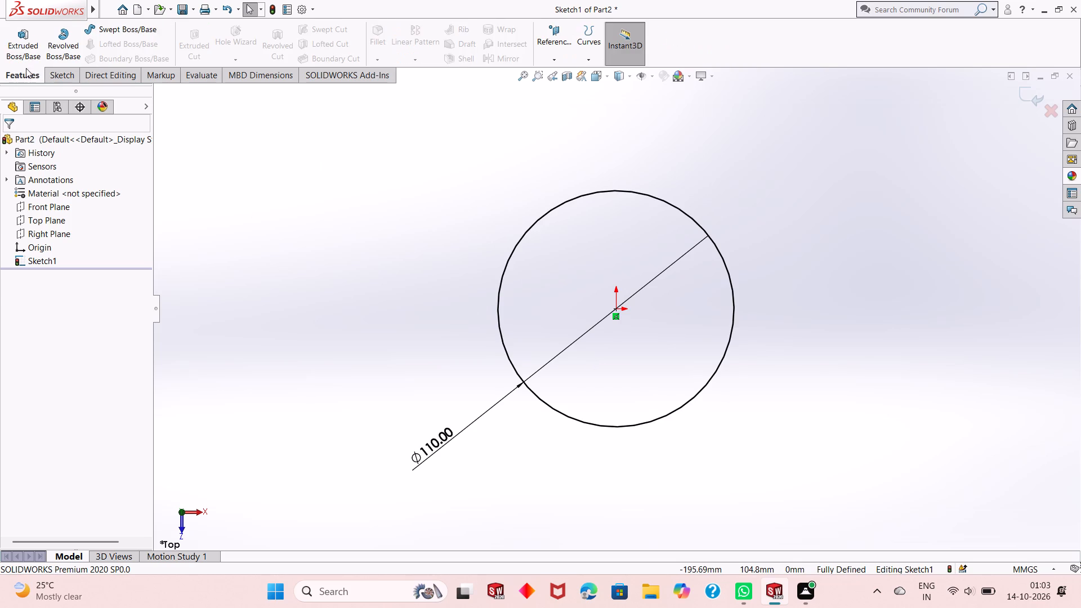
pyautogui.click(28, 52)
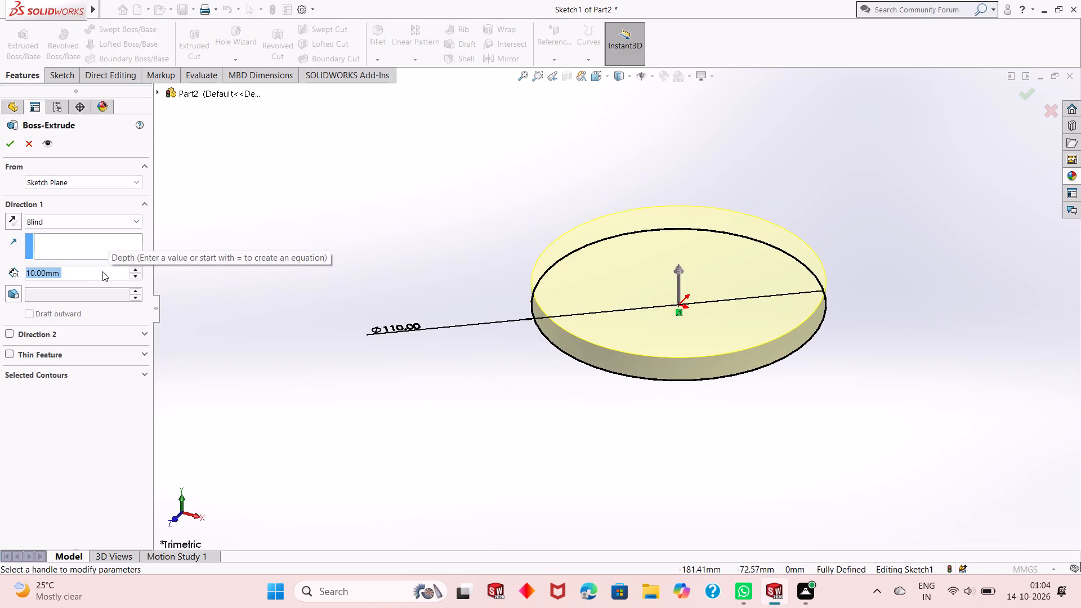
pyautogui.write('12')
pyautogui.press('Return')
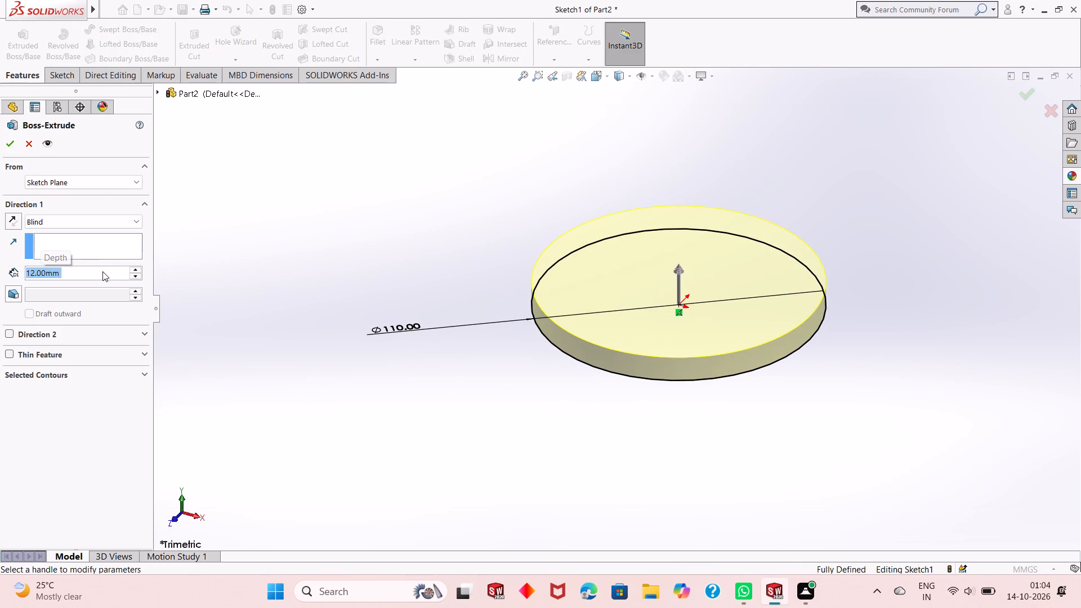
pyautogui.click(16, 147)
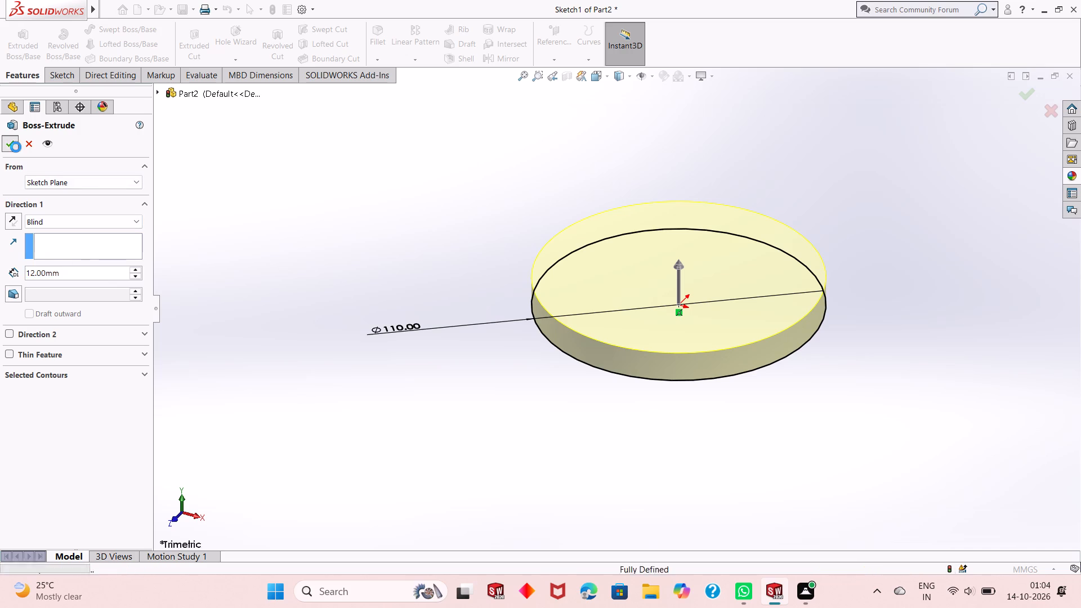
pyautogui.scroll(1, 370, 311)
pyautogui.click(370, 311)
# Sketch a circle with a radius of about 30 mm on the disc's upper face, centred on the origin.
pyautogui.scroll(2, 475, 317)
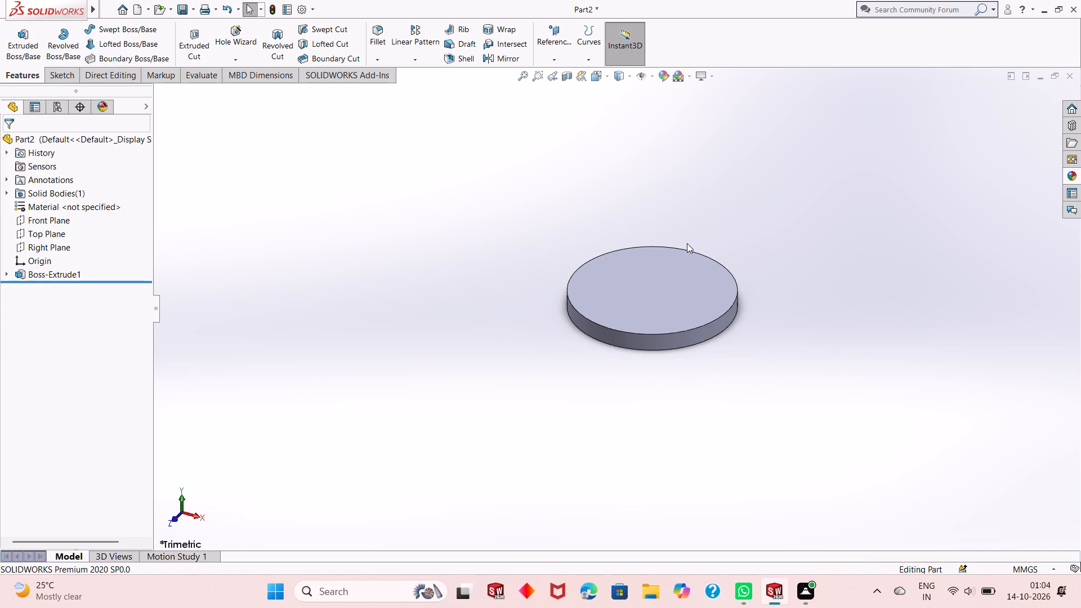
pyautogui.scroll(-2, 720, 213)
pyautogui.moveTo(613, 361); pyautogui.dragTo(590, 379, button='middle')
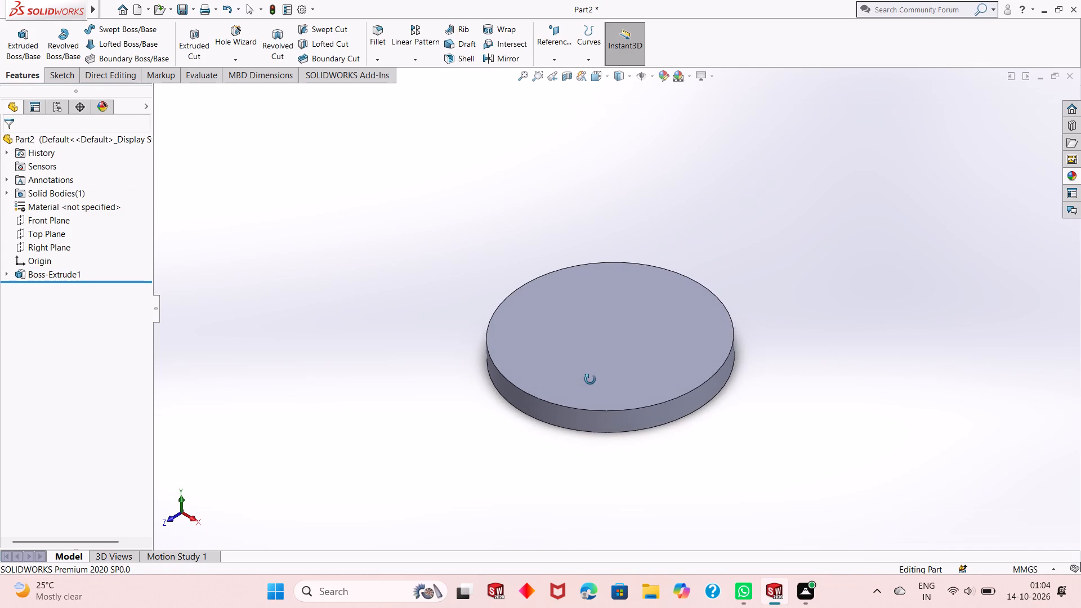
pyautogui.moveTo(590, 379); pyautogui.dragTo(591, 387, button='middle')
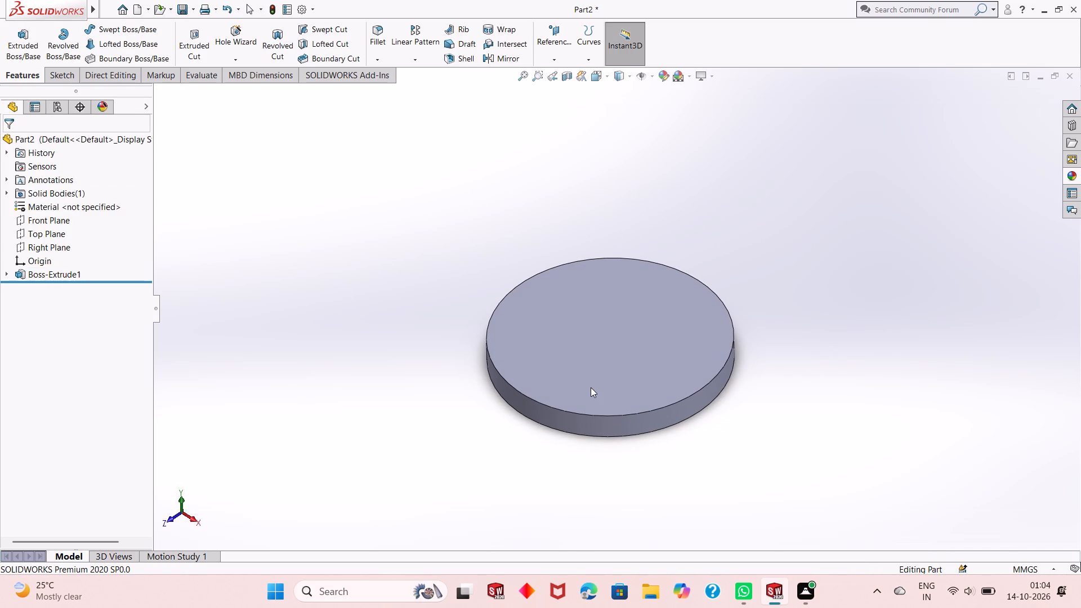
pyautogui.click(611, 364)
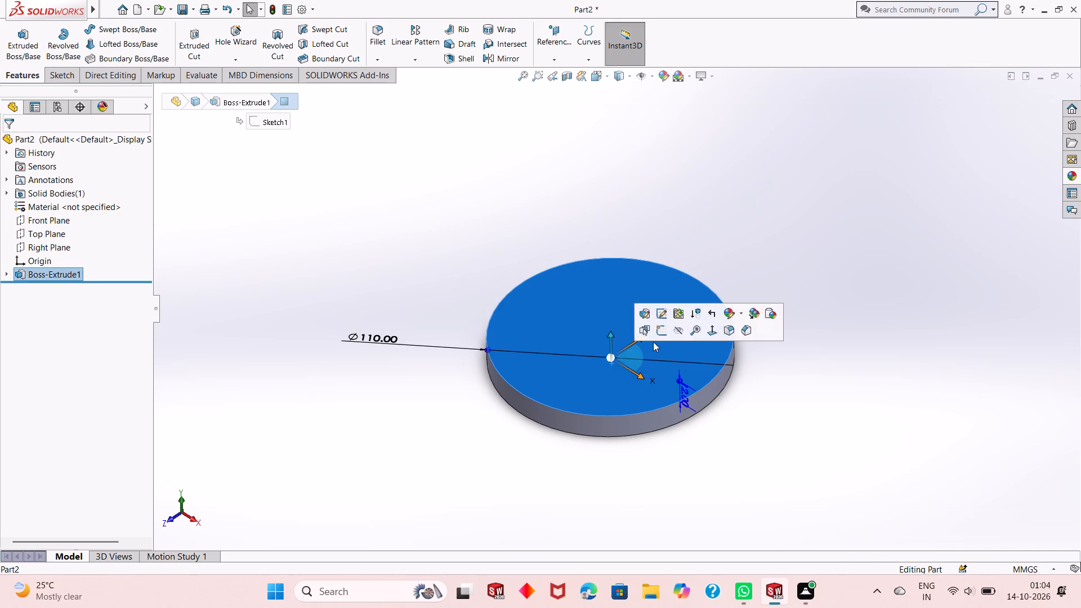
pyautogui.click(662, 337)
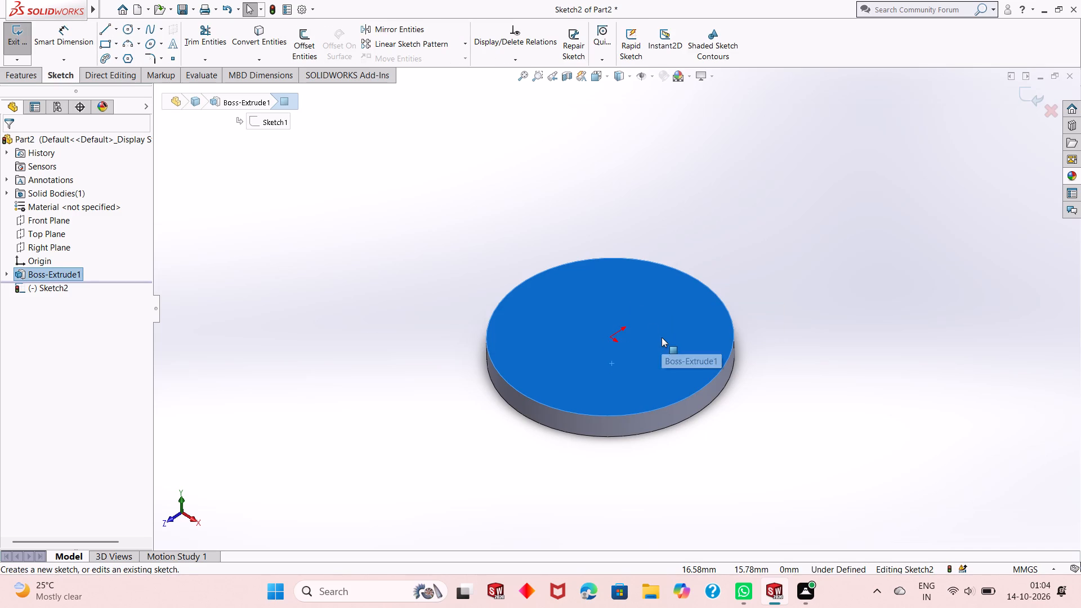
pyautogui.hotkey('ctrl', '8')
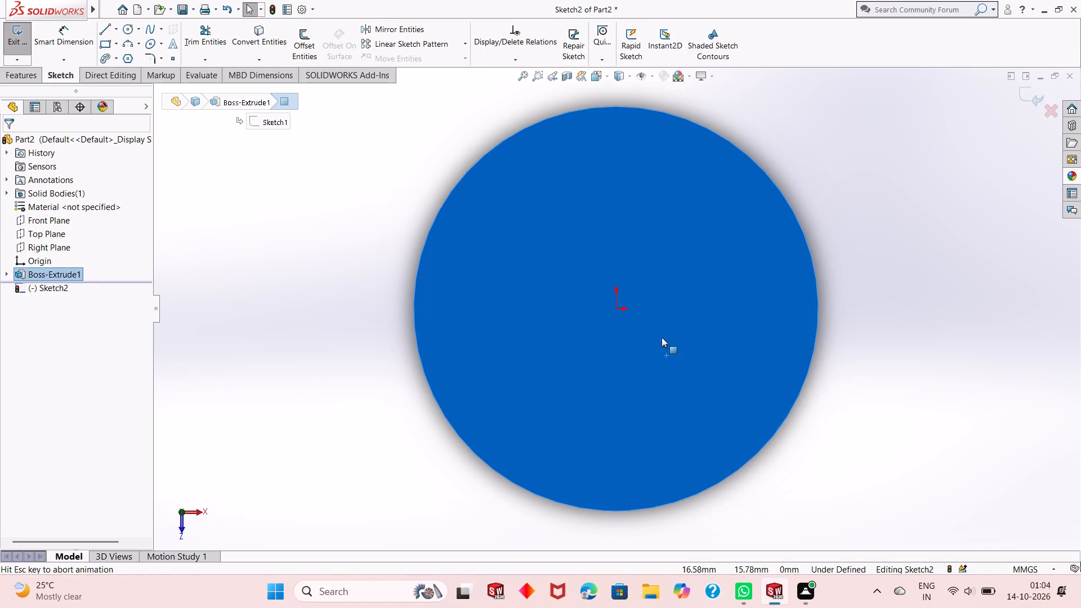
pyautogui.scroll(-1, 662, 337)
pyautogui.scroll(4, 662, 337)
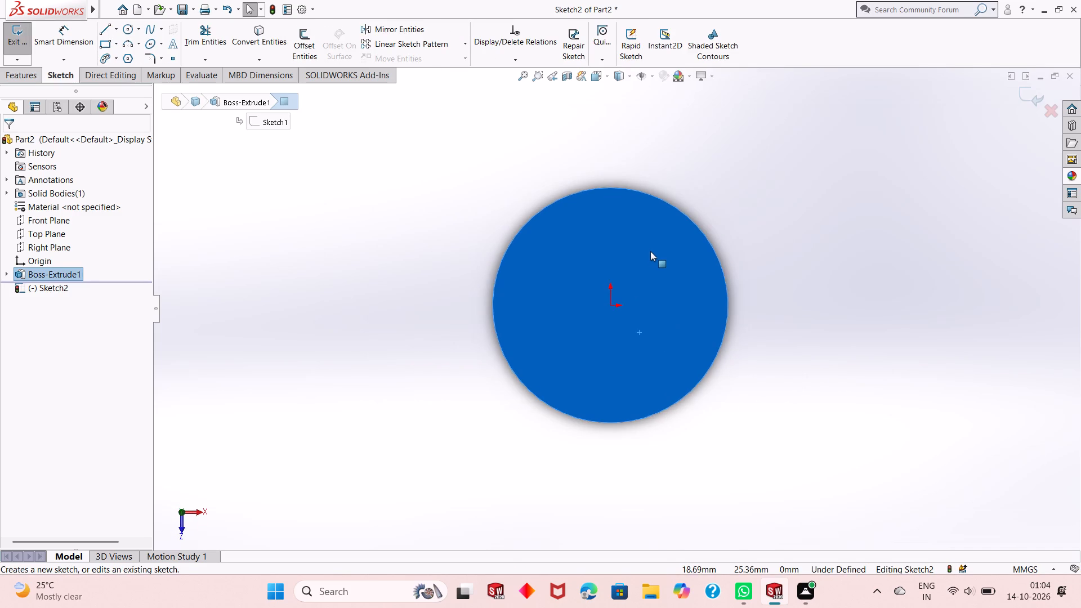
pyautogui.scroll(-1, 650, 251)
pyautogui.click(384, 244)
pyautogui.scroll(1, 512, 325)
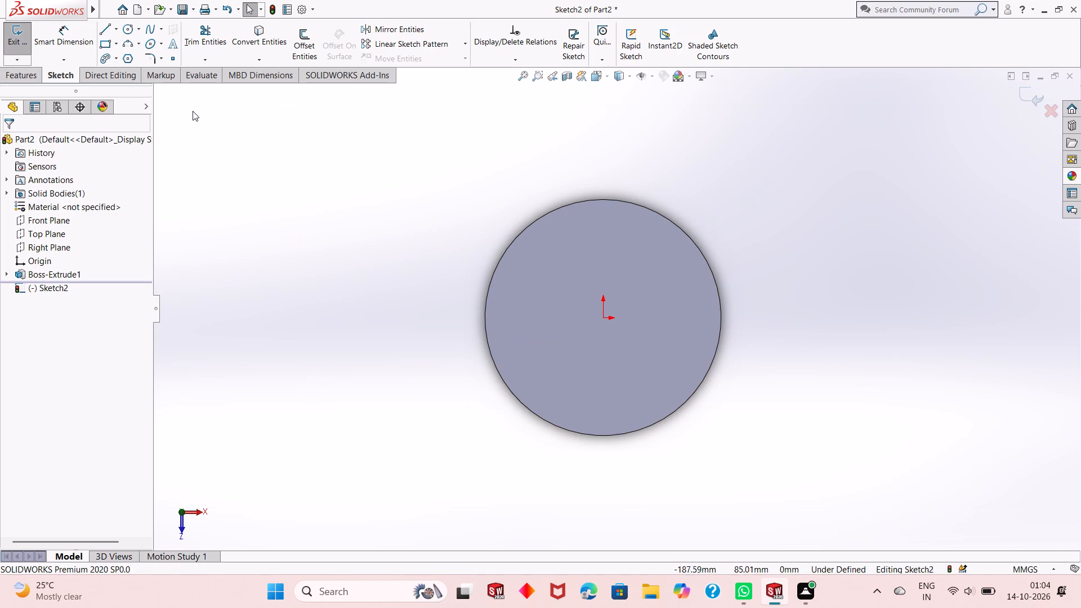
pyautogui.click(122, 26)
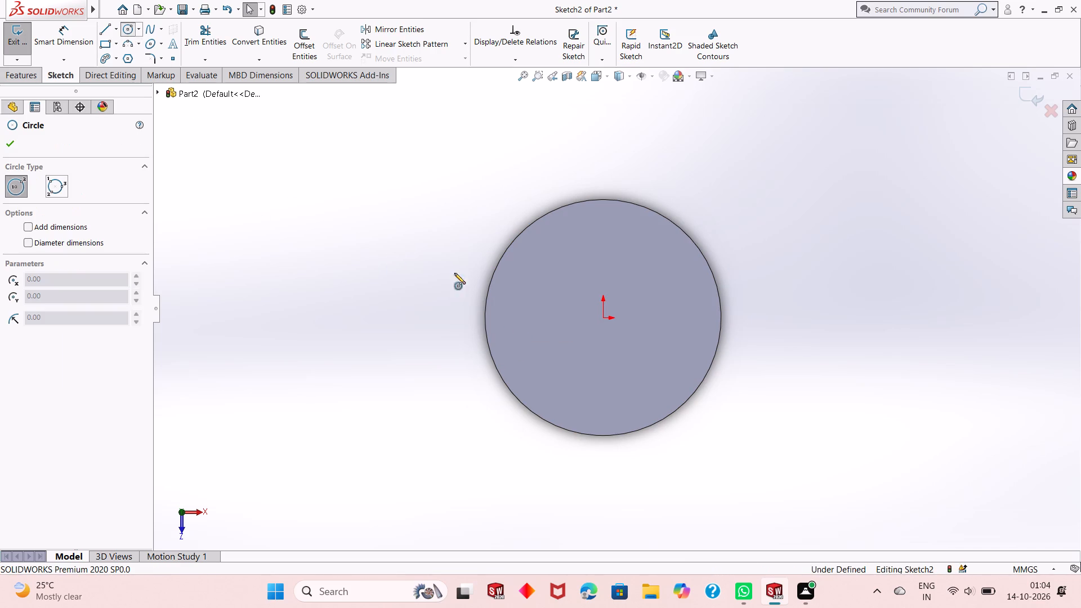
pyautogui.click(604, 316)
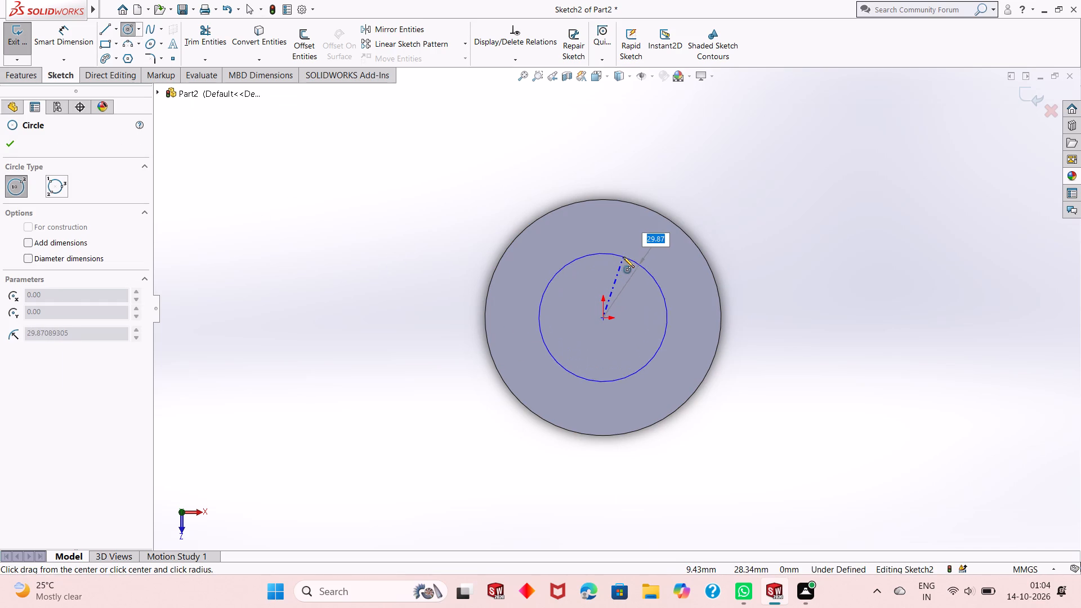
pyautogui.click(623, 257)
pyautogui.rightClick(270, 234)
pyautogui.click(303, 245)
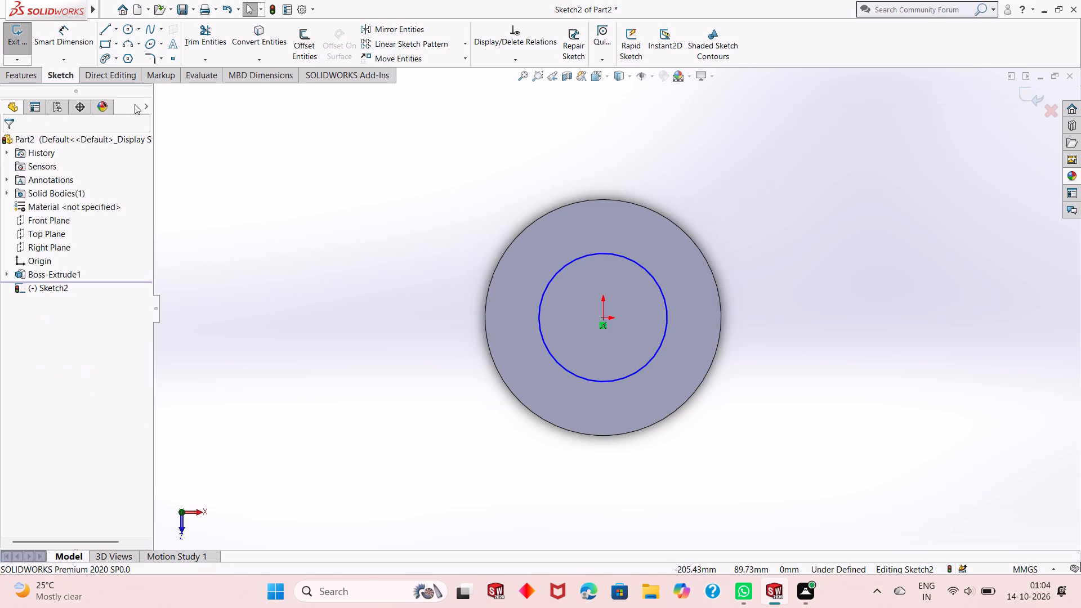
# Dimension the inner circle's diameter and set it to 62 mm.
pyautogui.click(57, 40)
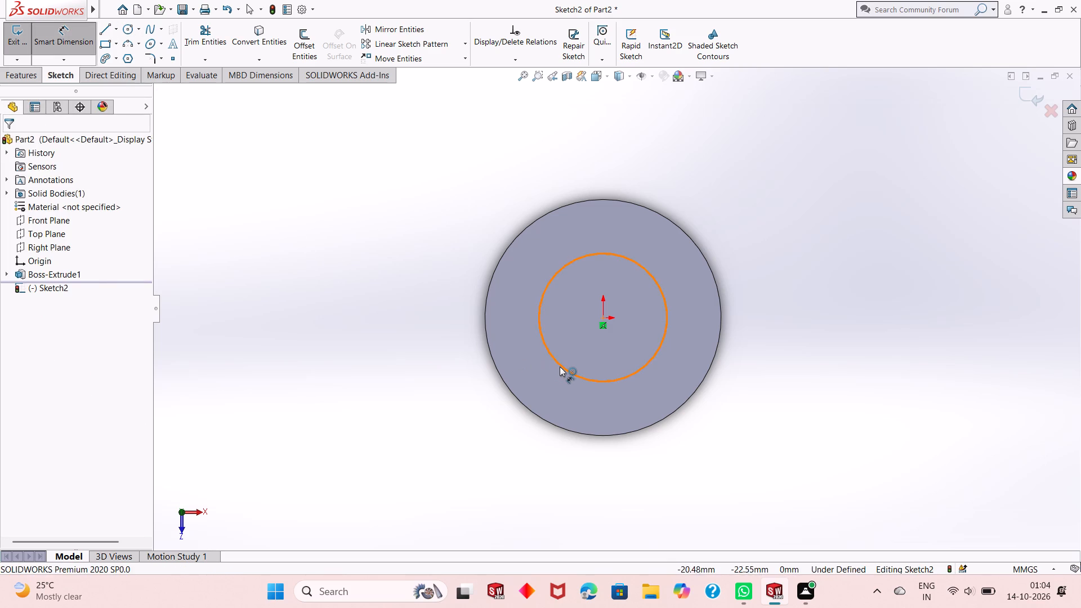
pyautogui.click(560, 366)
pyautogui.click(440, 446)
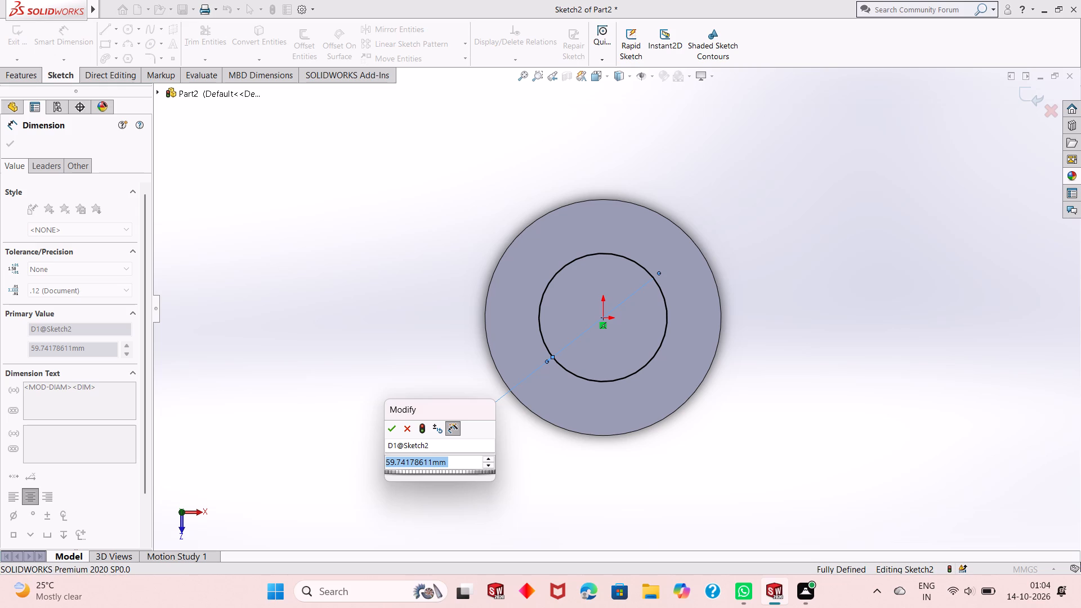
pyautogui.write('62')
pyautogui.press('Return')
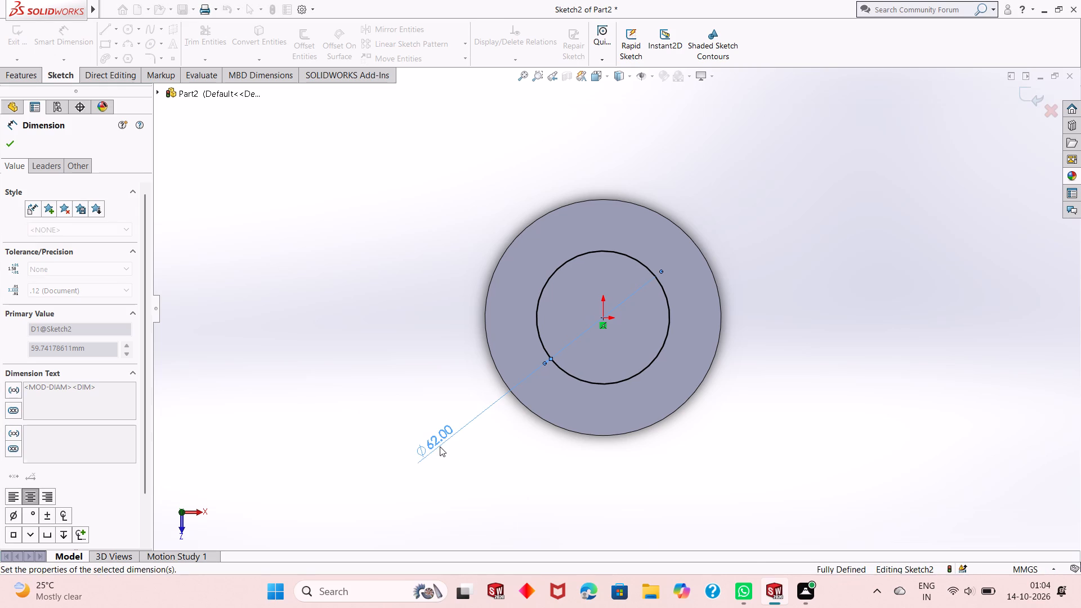
pyautogui.rightClick(348, 217)
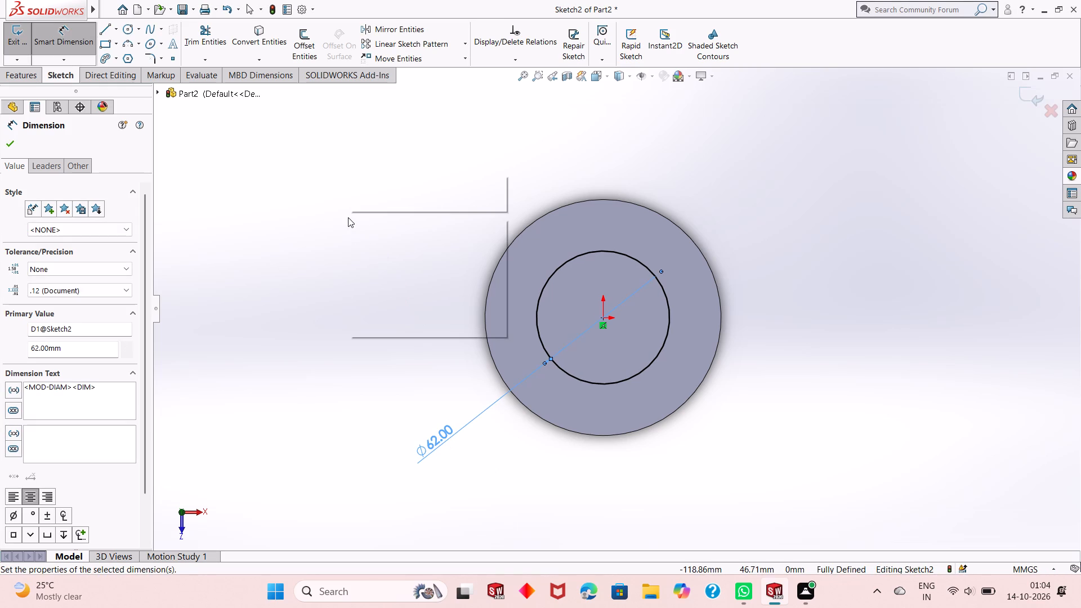
pyautogui.click(360, 259)
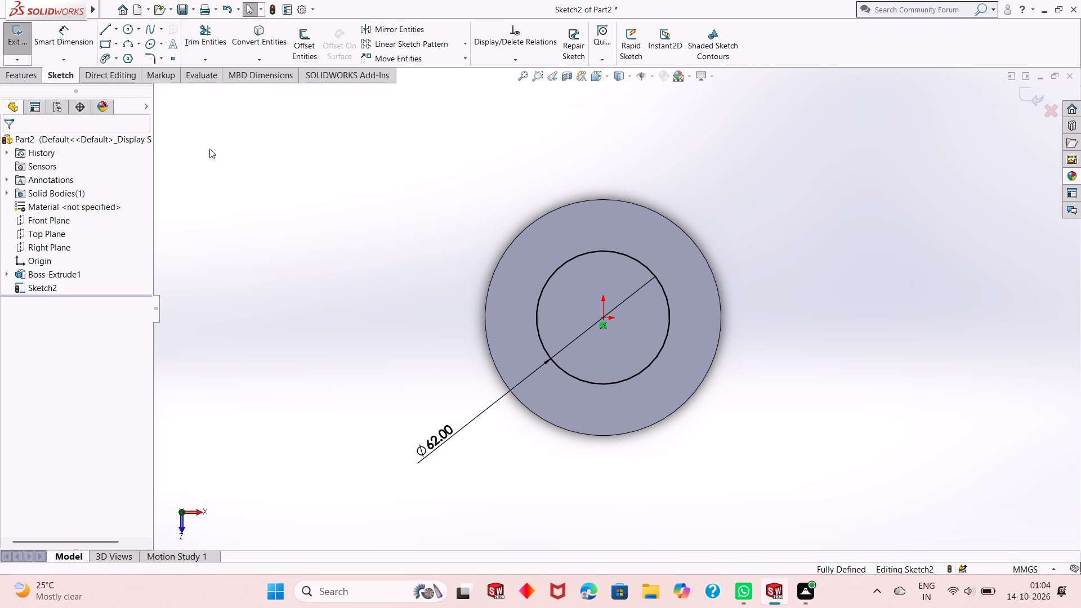
# Extrude the 62 mm circle as a blind boss 108 mm high, merged with the base disc.
pyautogui.click(18, 77)
pyautogui.click(24, 52)
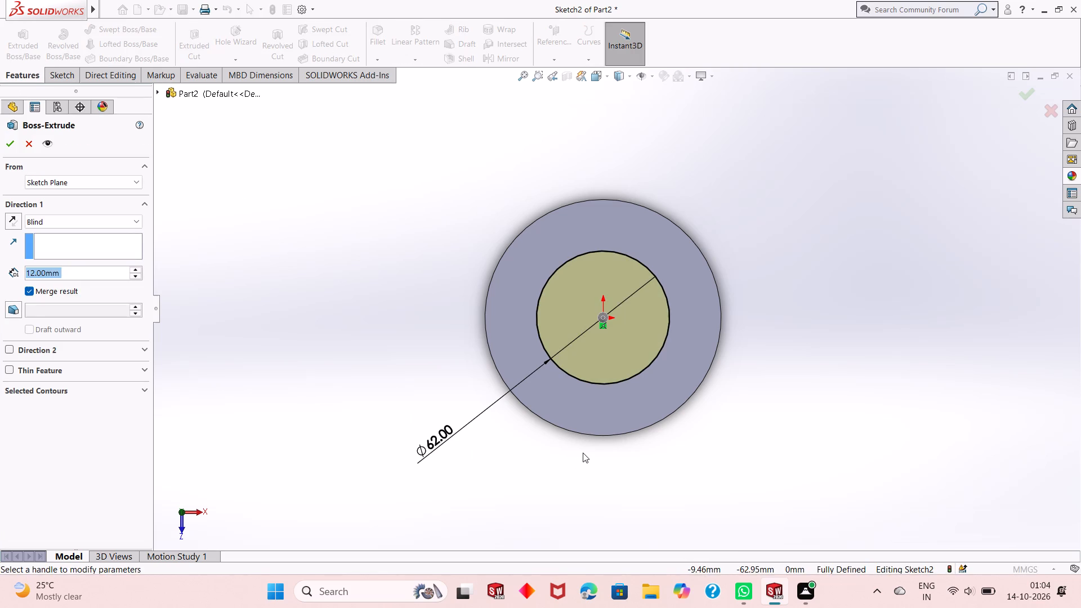
pyautogui.moveTo(583, 453); pyautogui.dragTo(581, 307, button='middle')
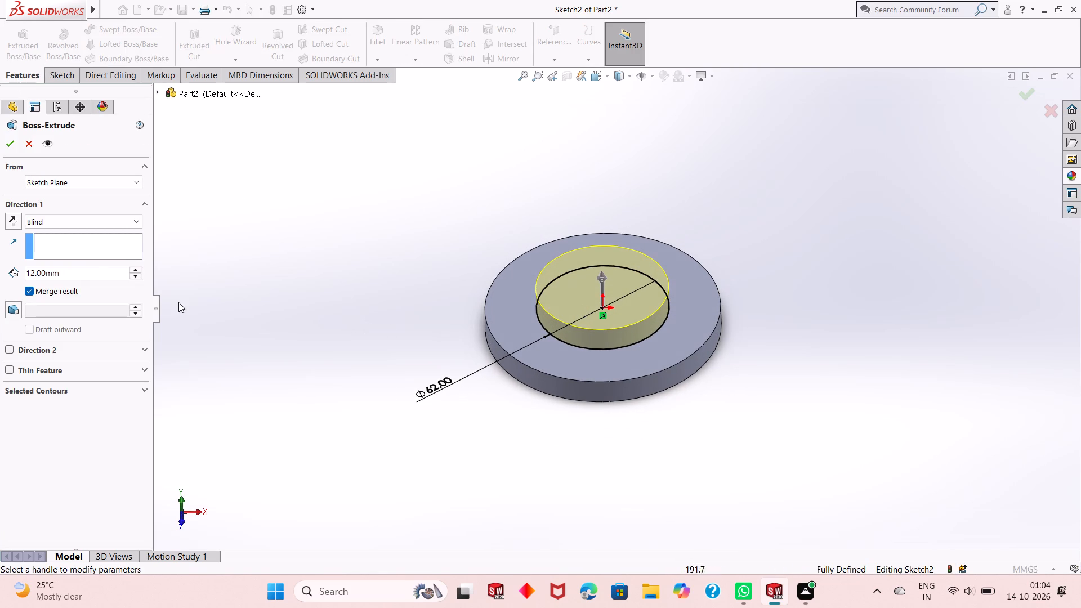
pyautogui.click(96, 279)
pyautogui.click(96, 279)
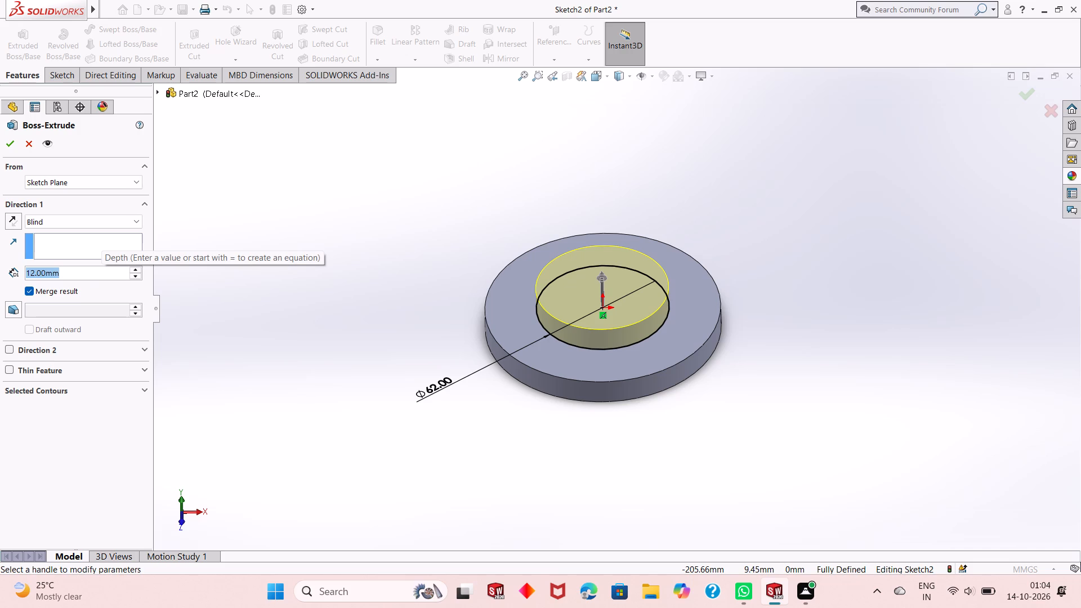
pyautogui.write('11')
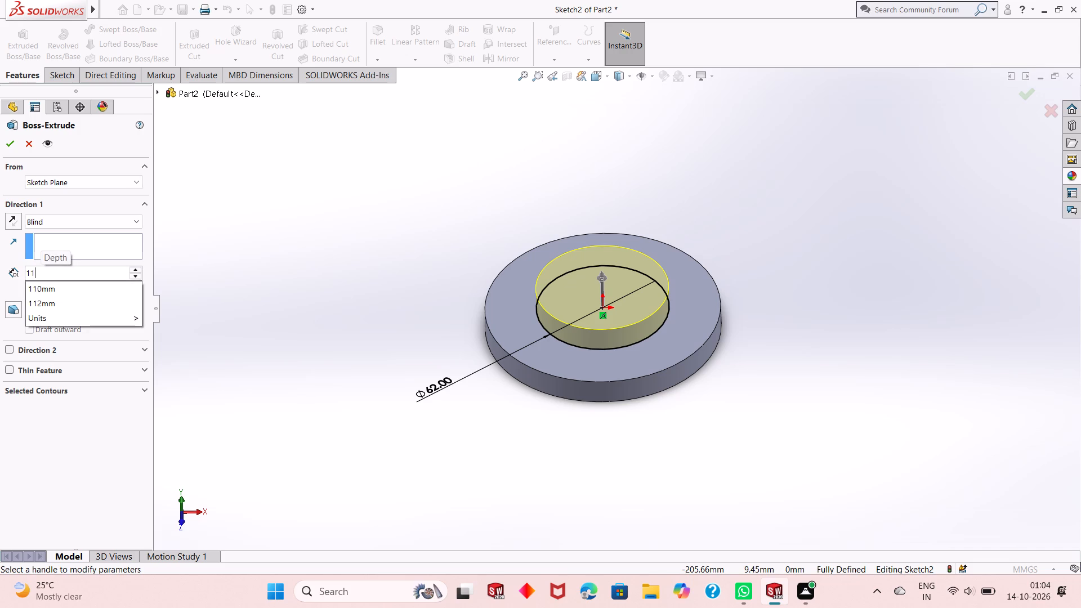
pyautogui.press('BackSpace')
pyautogui.press('BackSpace')
pyautogui.press('BackSpace')
pyautogui.press('BackSpace')
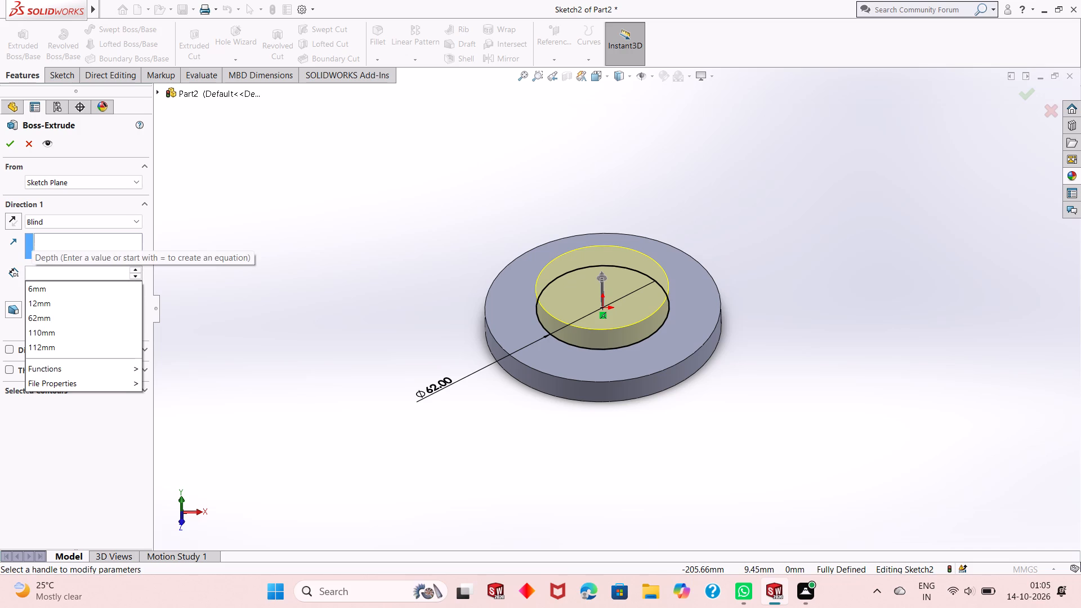
pyautogui.write('108')
pyautogui.press('Return')
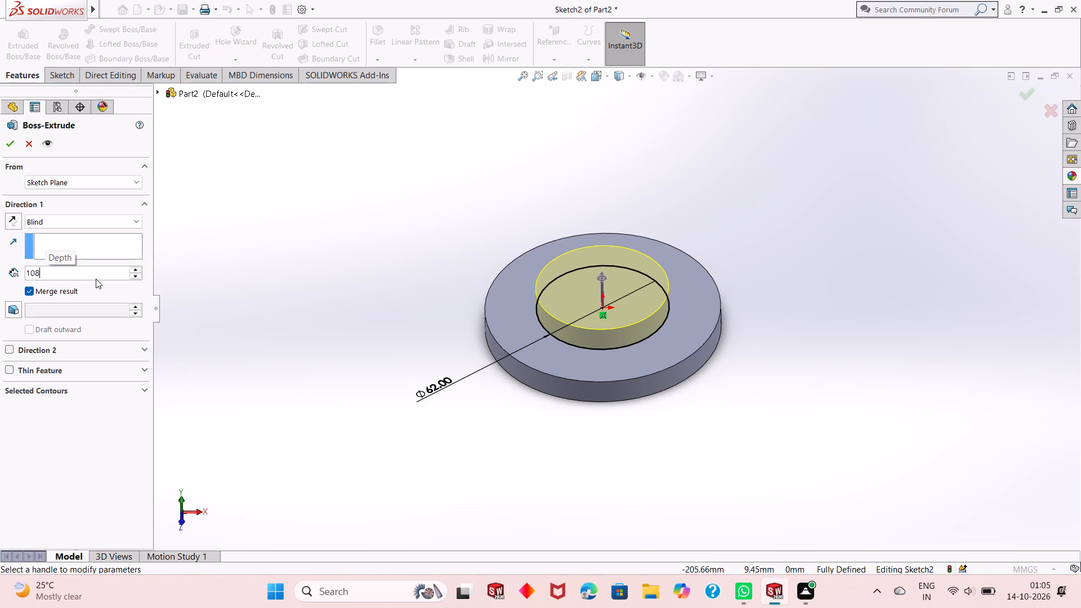
pyautogui.click(8, 151)
pyautogui.click(299, 287)
# Sketch a circle with a radius of about 43 mm on the base disc's upper face, centred on the origin.
pyautogui.scroll(2, 450, 268)
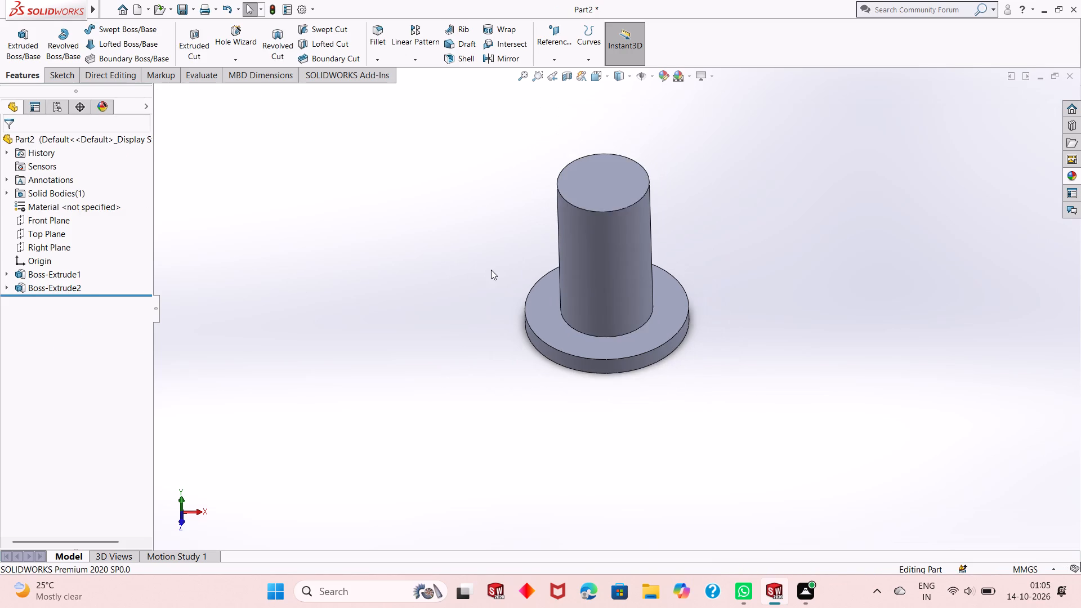
pyautogui.scroll(1, 491, 270)
pyautogui.scroll(-2, 685, 247)
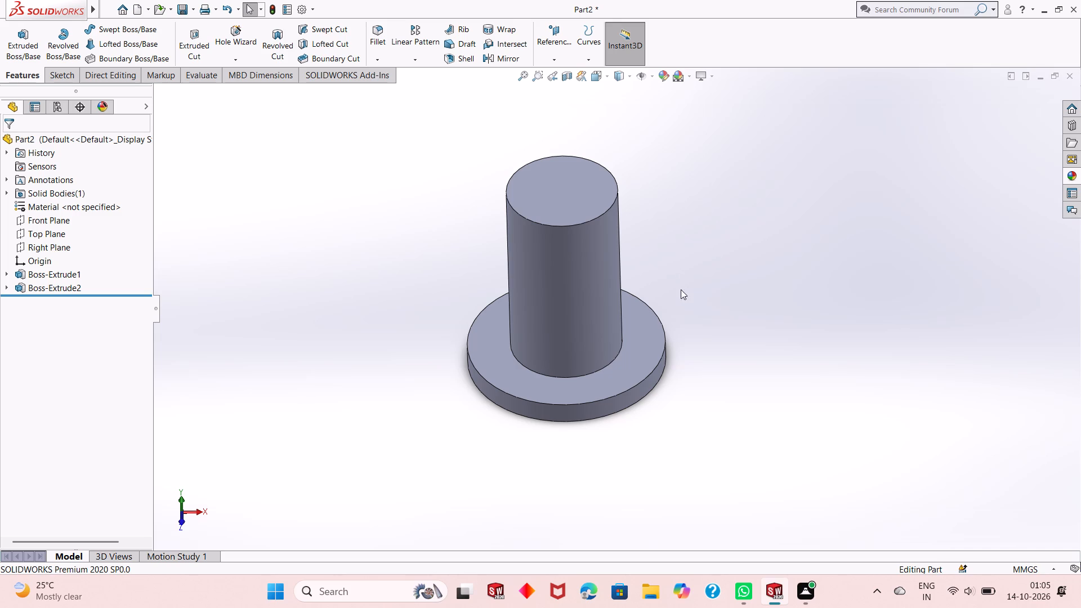
pyautogui.moveTo(663, 341); pyautogui.dragTo(661, 394, button='middle')
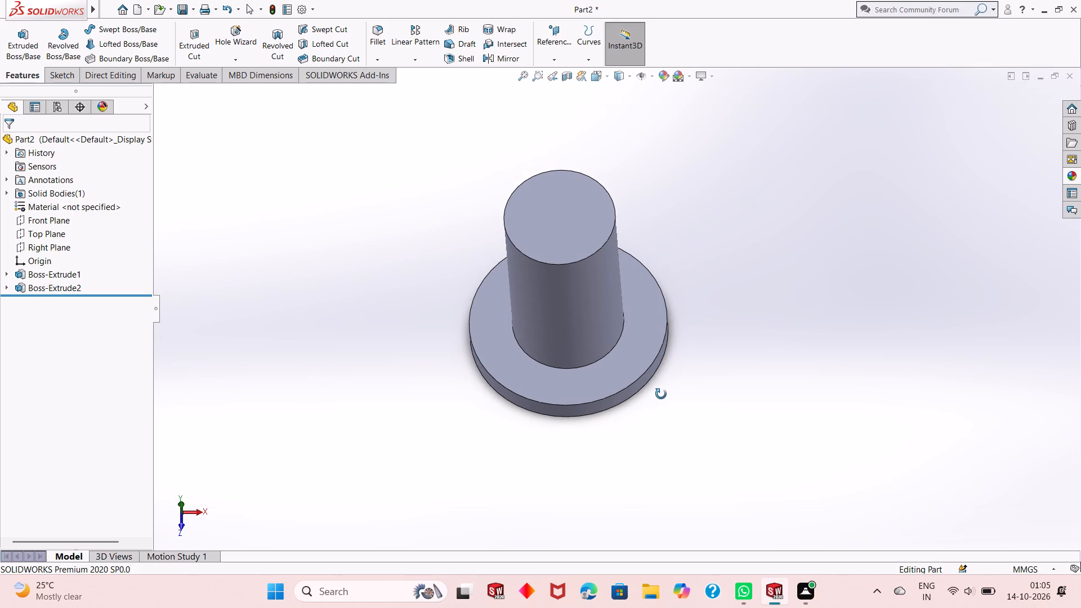
pyautogui.moveTo(661, 394); pyautogui.dragTo(659, 348, button='middle')
pyautogui.click(656, 340)
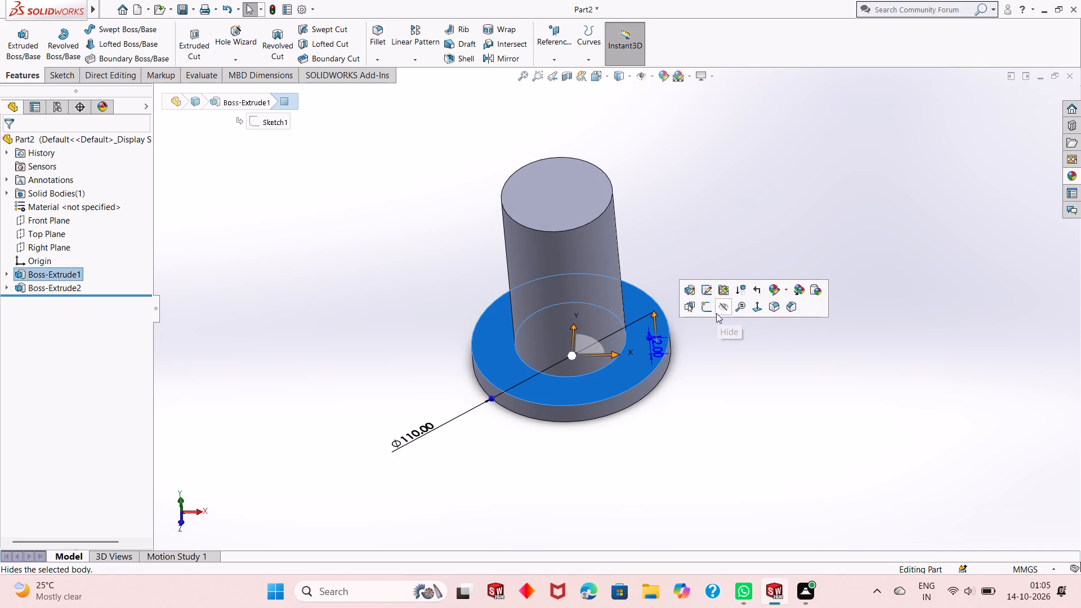
pyautogui.click(712, 311)
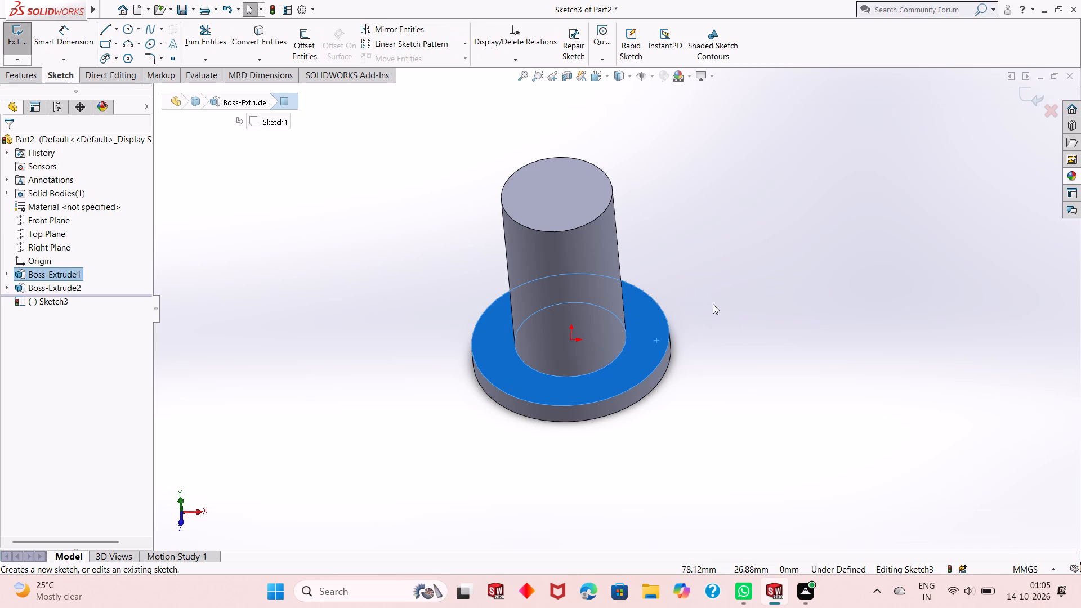
pyautogui.hotkey('ctrl', '8')
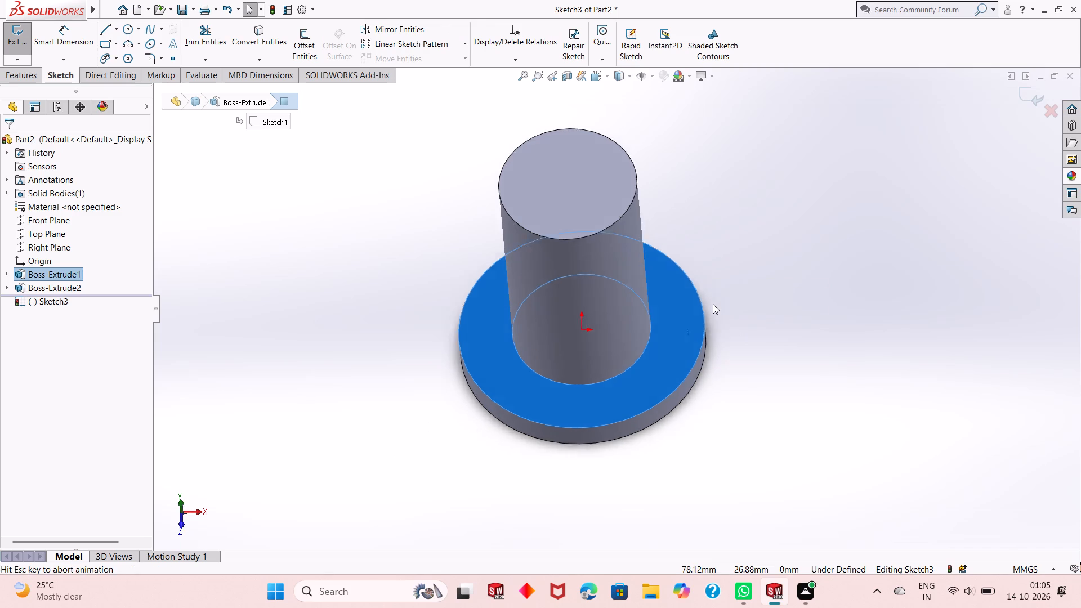
pyautogui.click(850, 253)
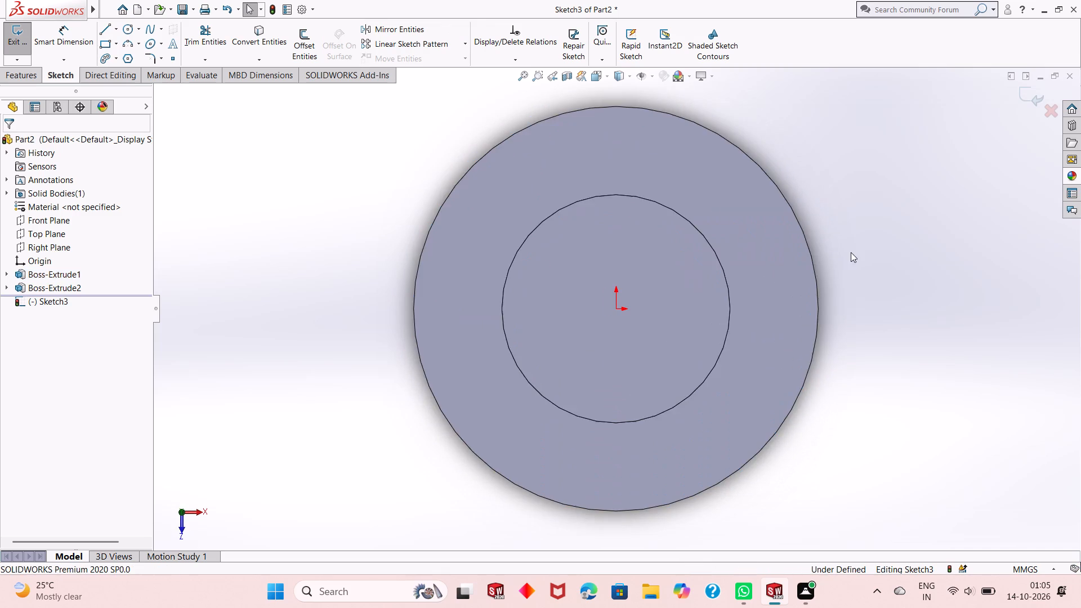
pyautogui.scroll(1, 657, 335)
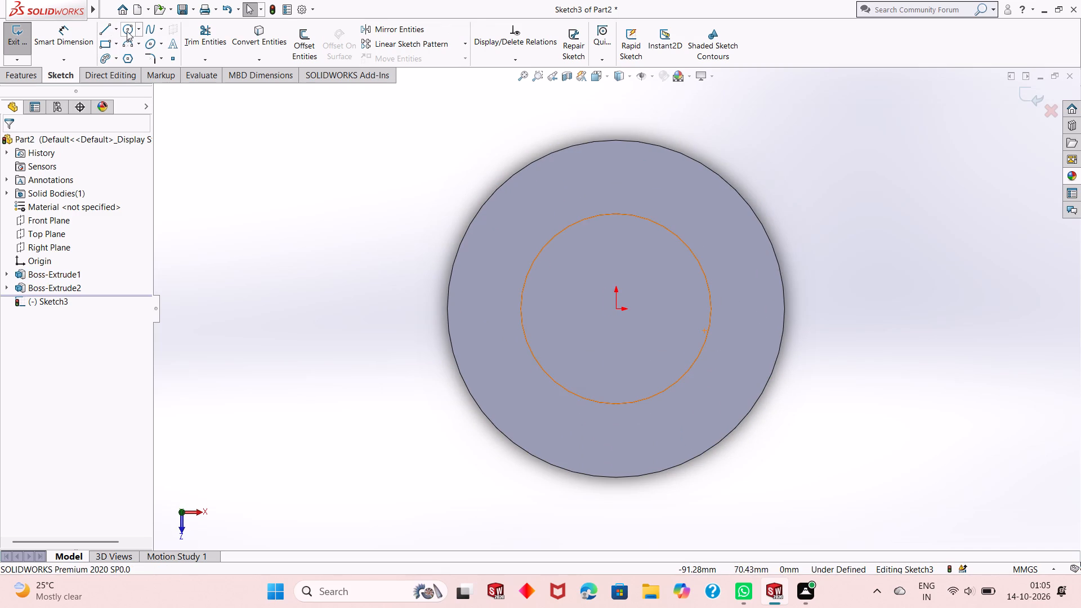
pyautogui.click(127, 31)
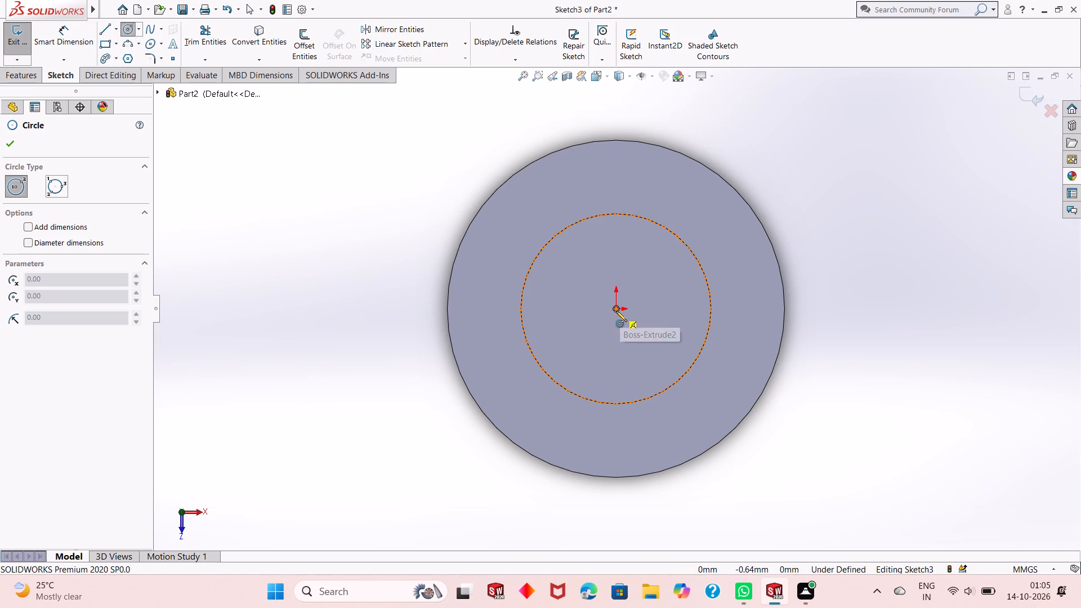
pyautogui.click(616, 311)
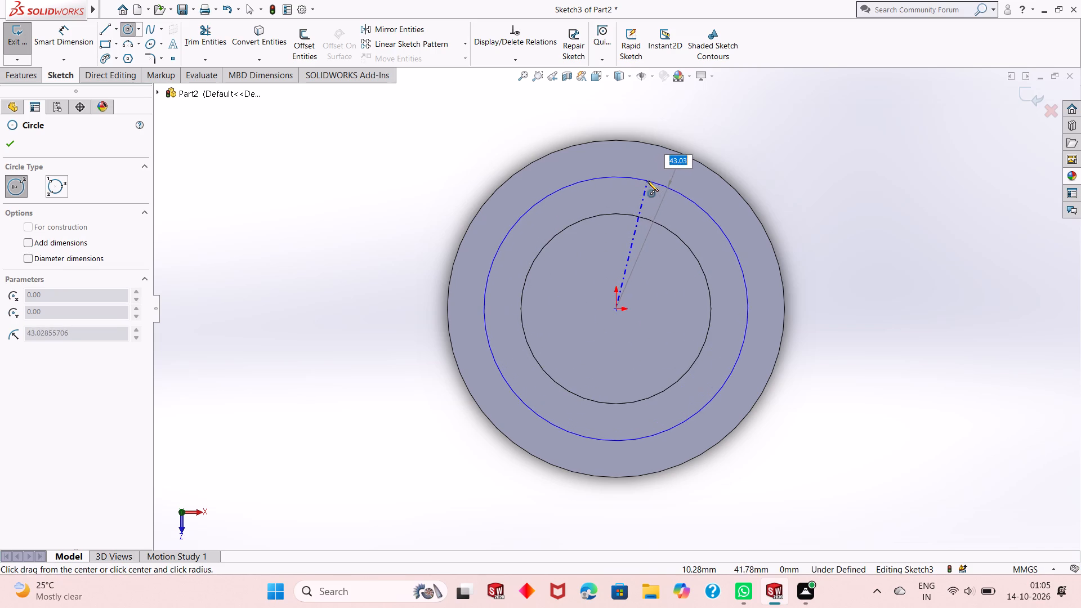
pyautogui.click(647, 181)
pyautogui.rightClick(280, 159)
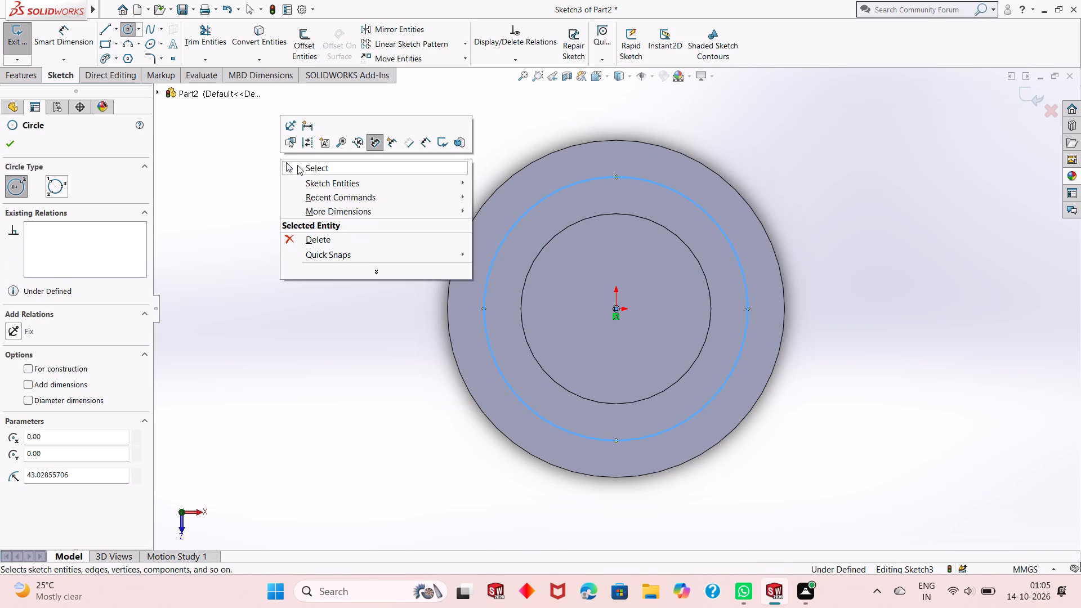
pyautogui.click(300, 167)
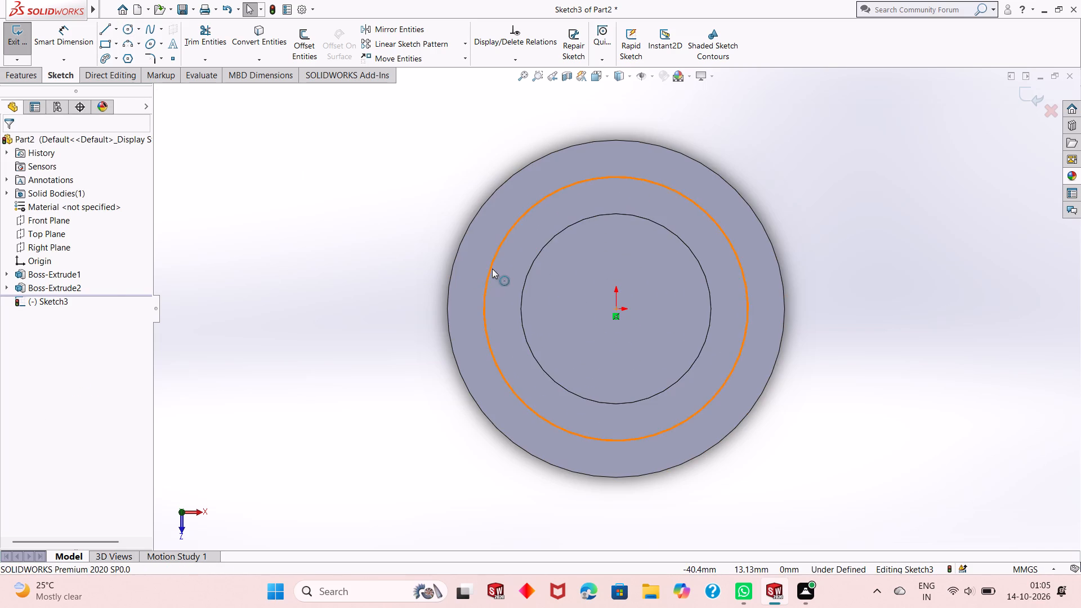
# Convert the new circle between the boss and the disc's rim to construction geometry.
pyautogui.click(492, 269)
pyautogui.click(541, 235)
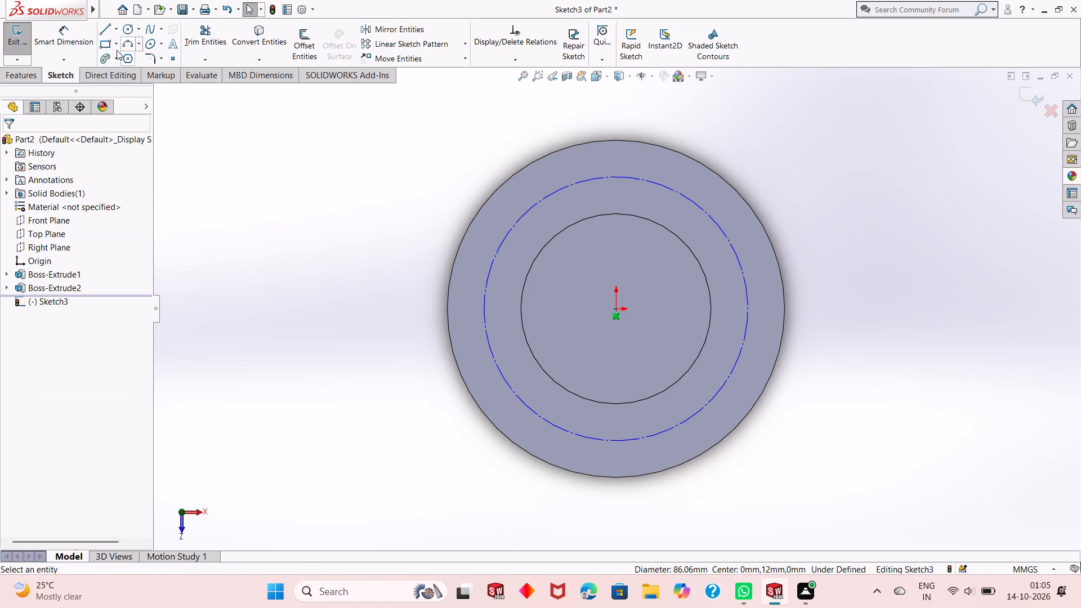
# Dimension the construction circle's diameter and set it to 86 mm.
pyautogui.click(75, 38)
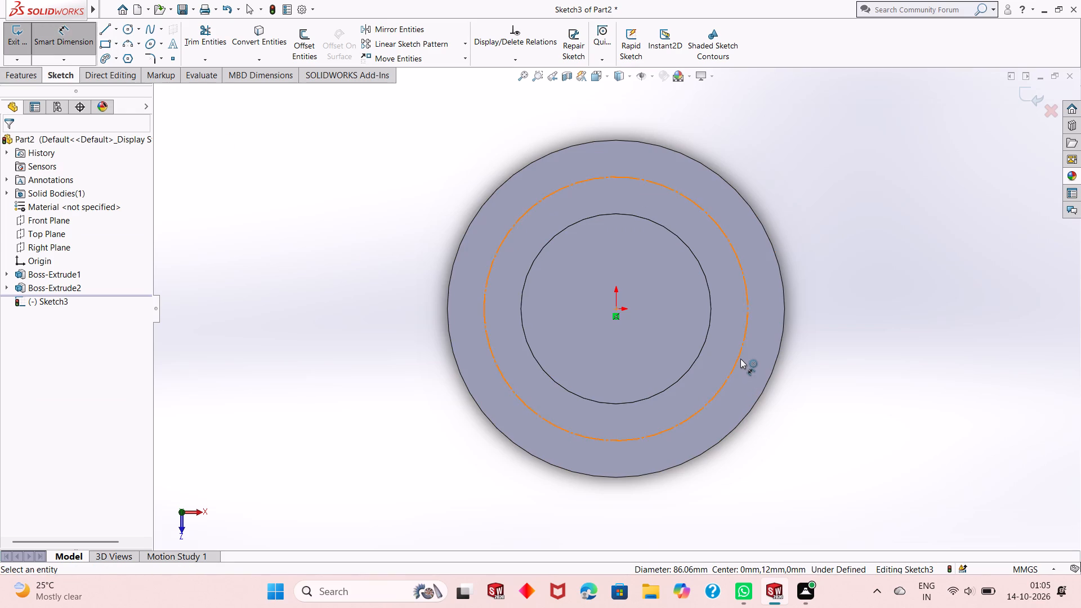
pyautogui.click(740, 359)
pyautogui.click(832, 476)
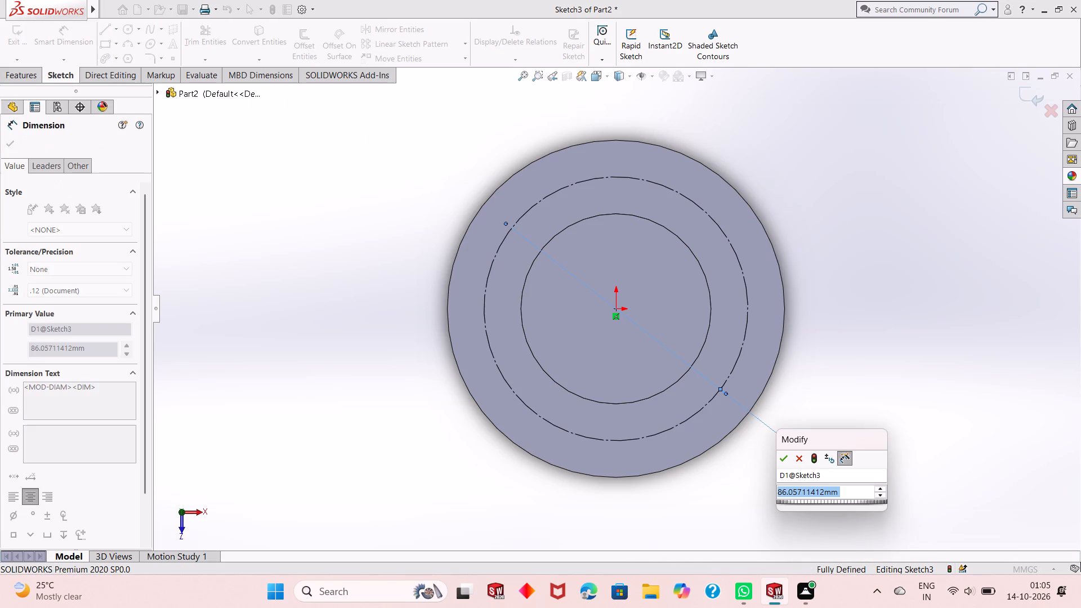
pyautogui.press('8')
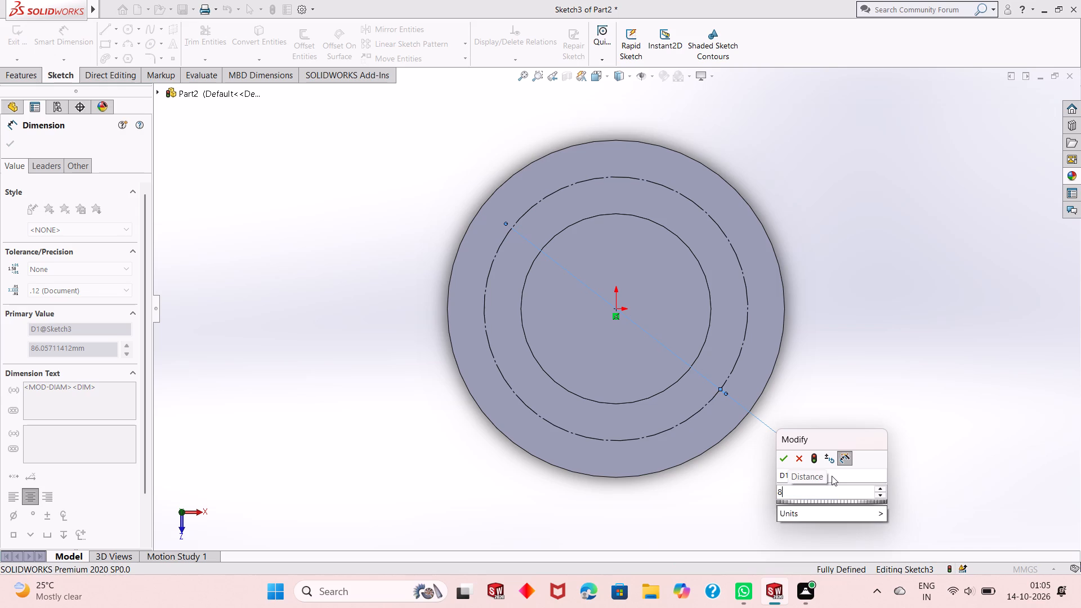
pyautogui.press('6')
pyautogui.press('Return')
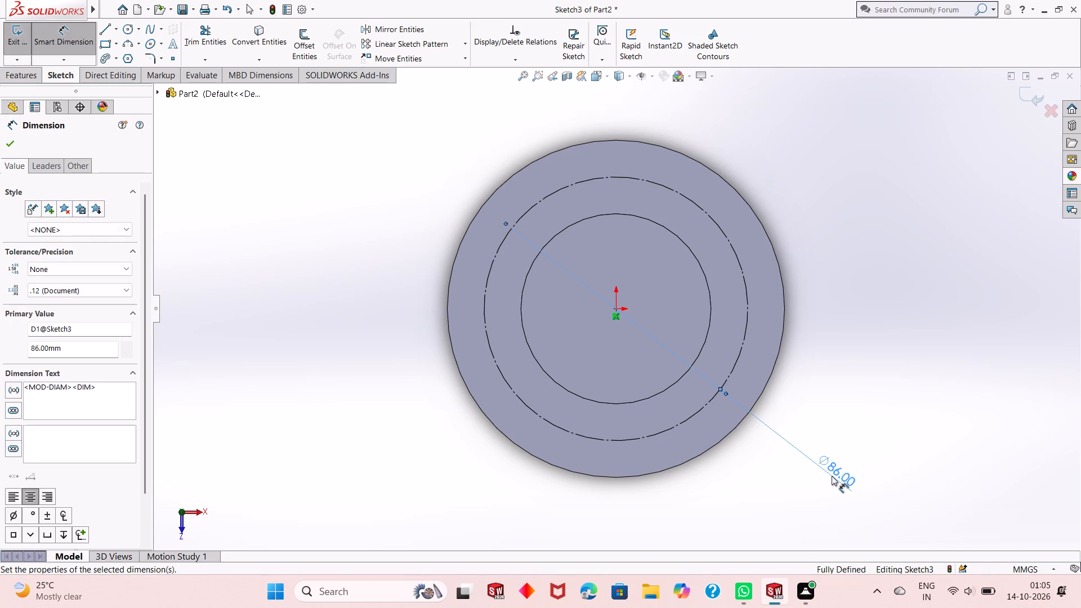
pyautogui.rightClick(836, 294)
pyautogui.click(860, 328)
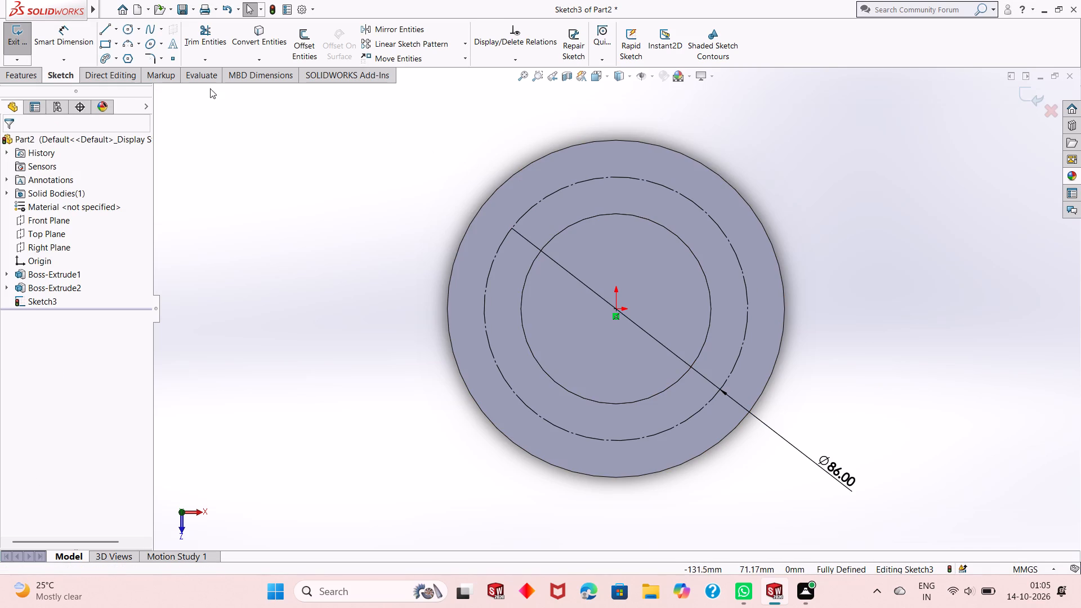
# Sketch a small circle with a radius of about 4.5 mm centred on the construction circle's top quadrant point.
pyautogui.click(129, 28)
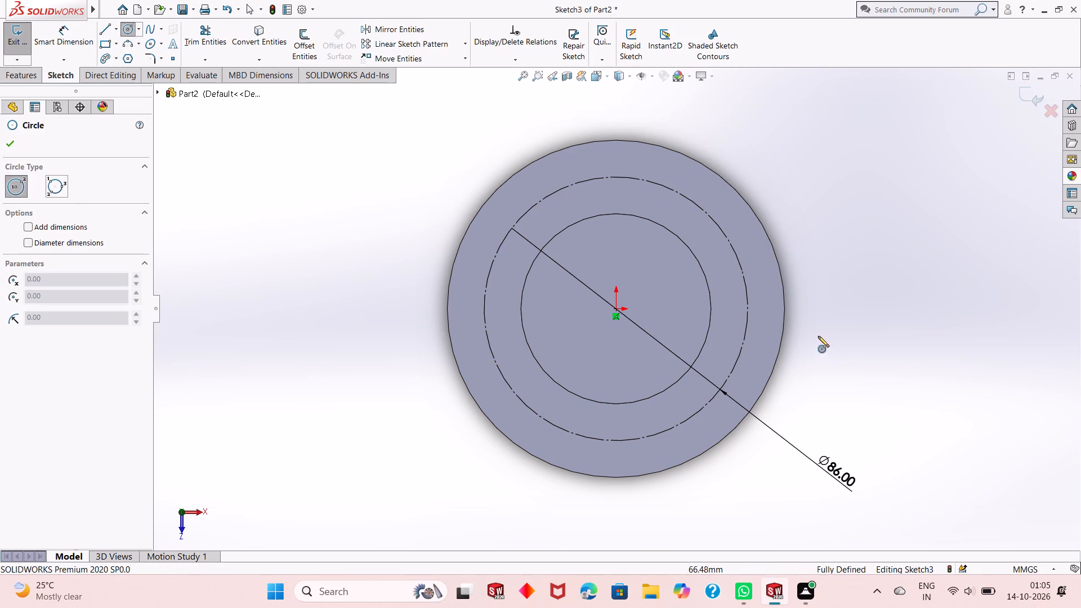
pyautogui.click(618, 178)
pyautogui.click(616, 191)
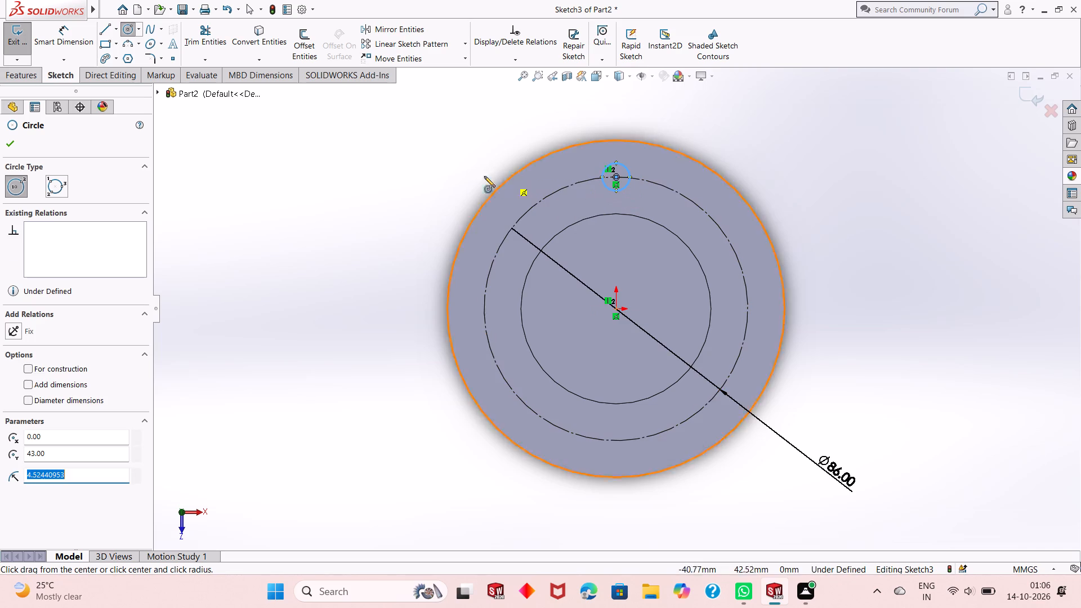
pyautogui.rightClick(341, 157)
pyautogui.click(355, 163)
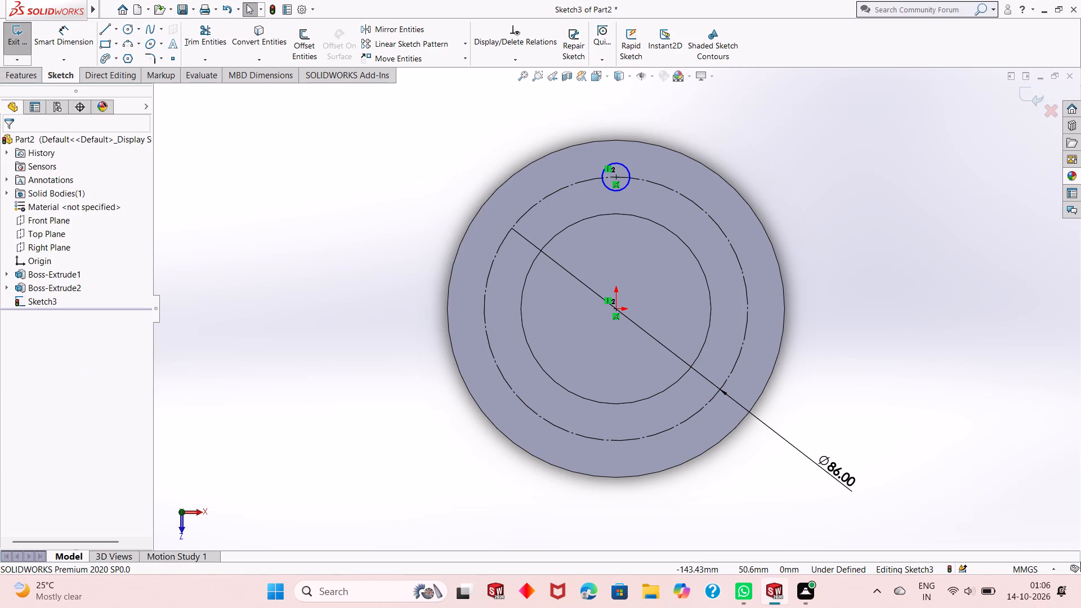
# Dimension the small circle's diameter and set it to 10 mm.
pyautogui.click(70, 48)
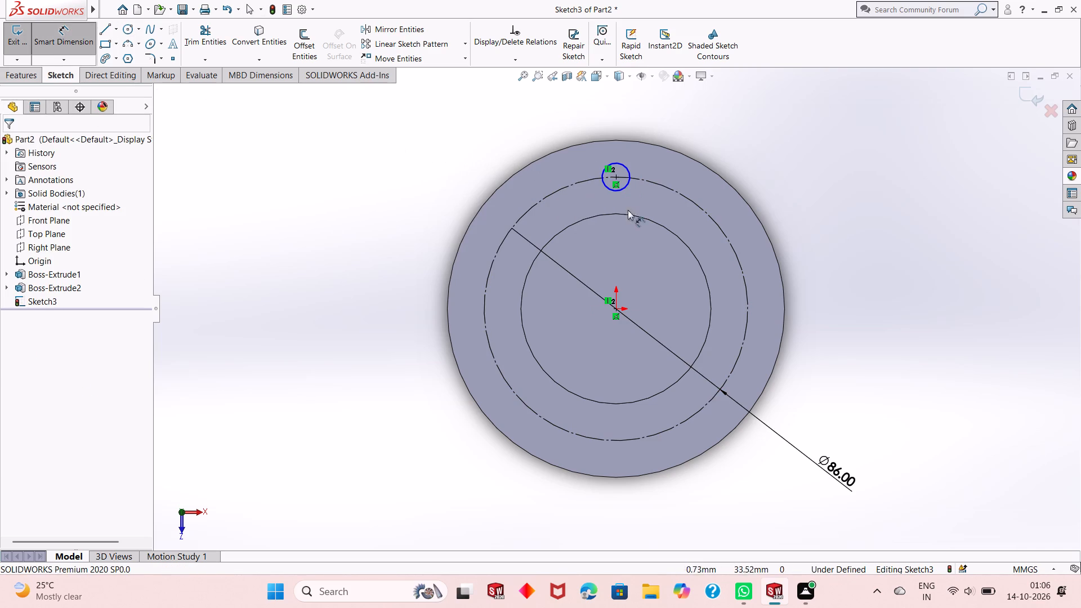
pyautogui.click(611, 192)
pyautogui.click(569, 212)
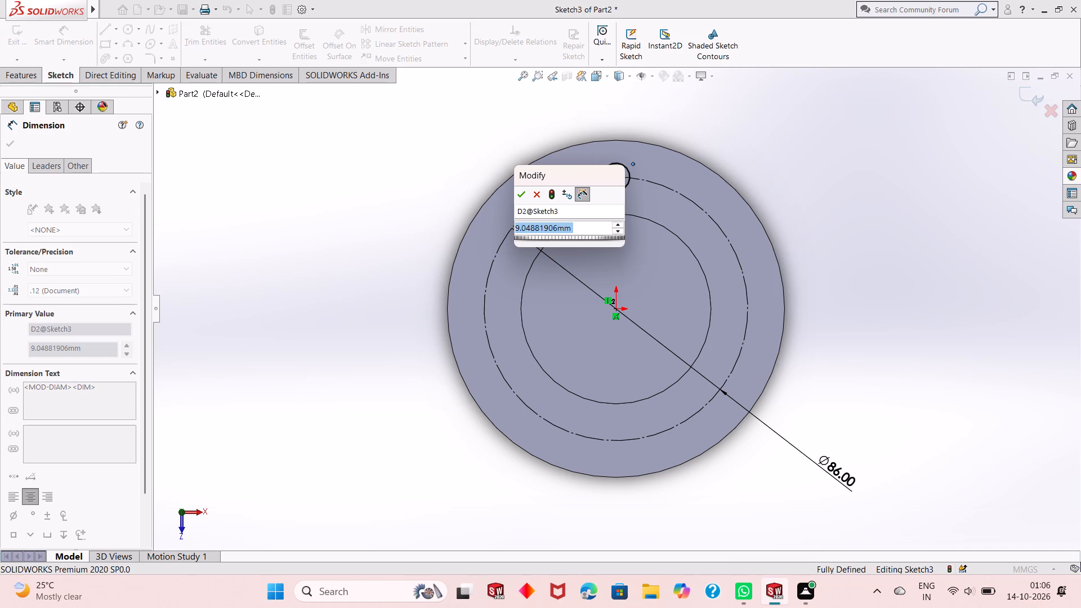
pyautogui.write('10')
pyautogui.press('Return')
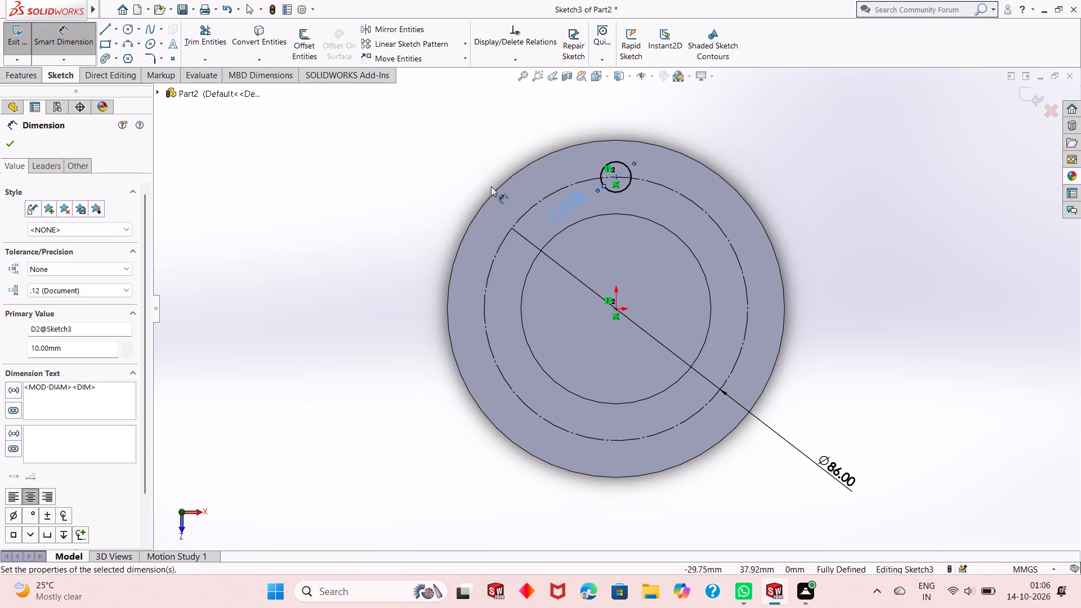
pyautogui.rightClick(350, 158)
pyautogui.click(382, 190)
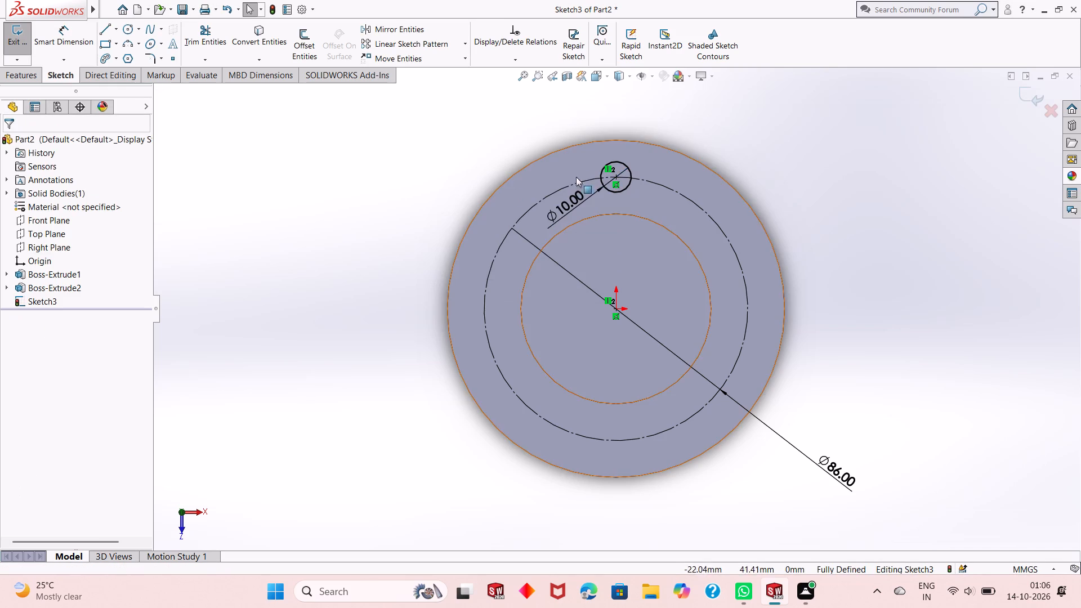
# Create a circular sketch pattern of the 10 mm circle with 6 equally spaced instances over 360° about the origin.
pyautogui.click(633, 179)
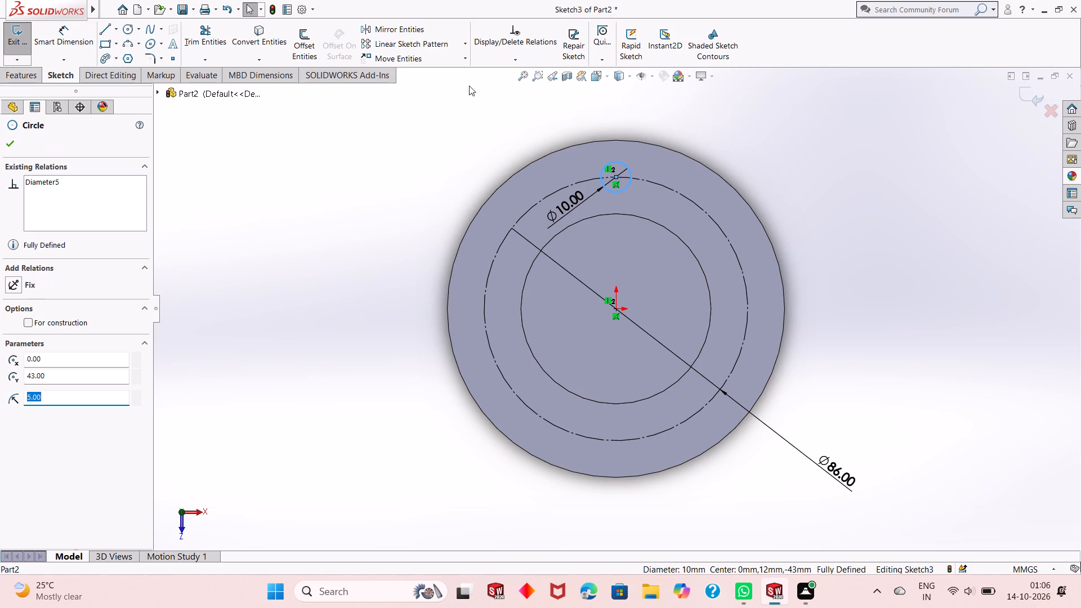
pyautogui.click(464, 46)
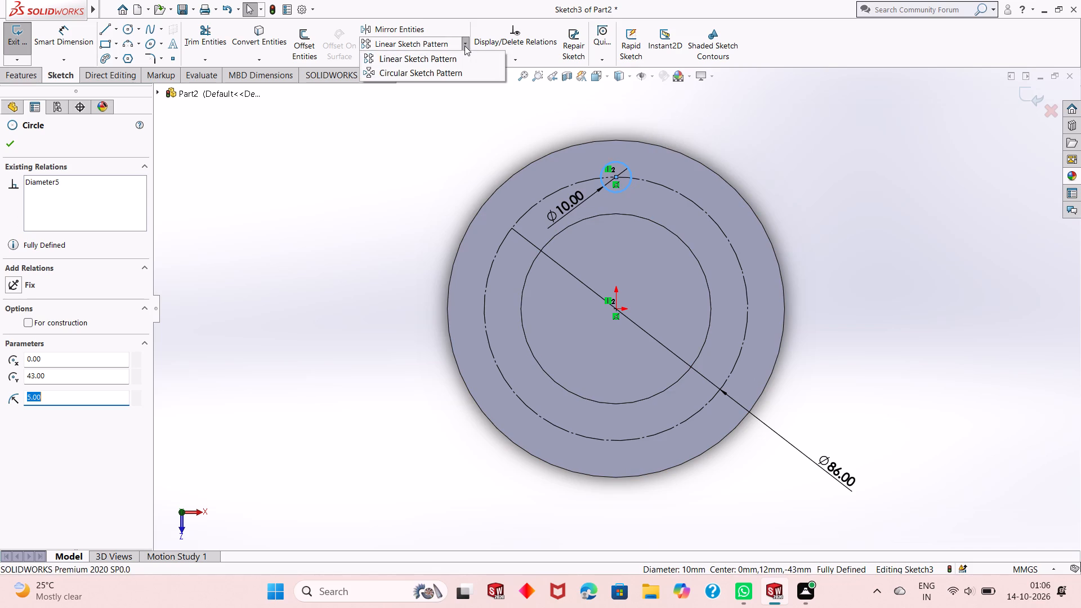
pyautogui.click(457, 72)
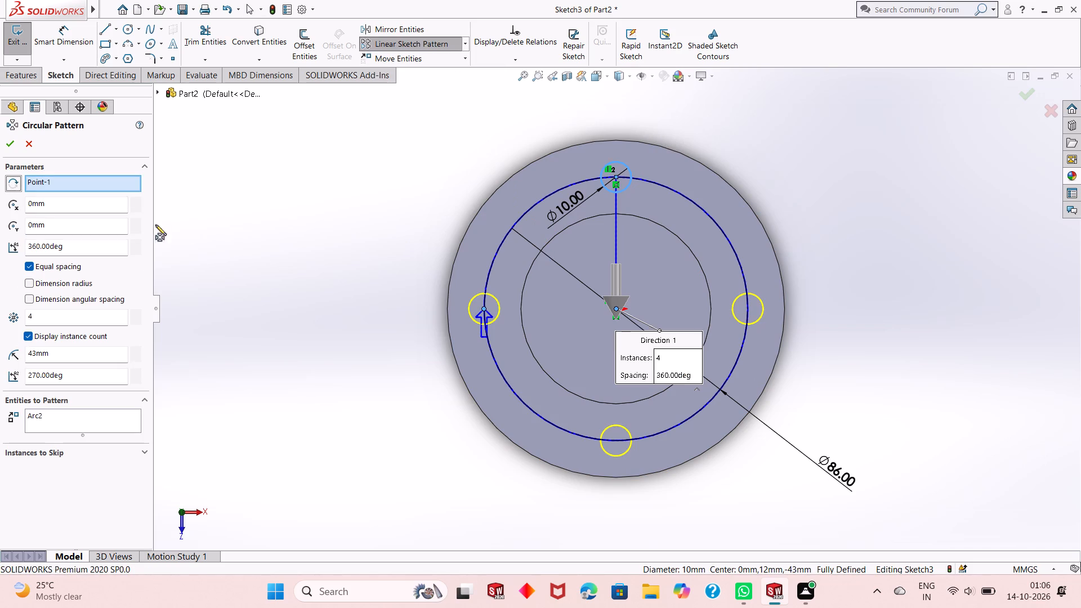
pyautogui.click(61, 323)
pyautogui.click(61, 323)
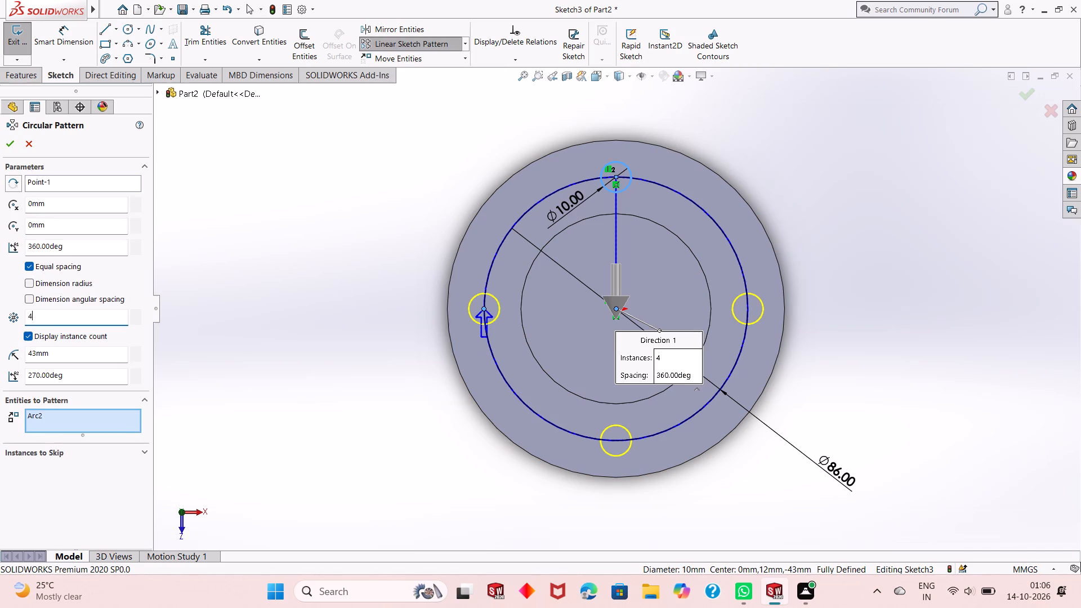
pyautogui.click(61, 324)
pyautogui.doubleClick(60, 320)
pyautogui.press('6')
pyautogui.press('Return')
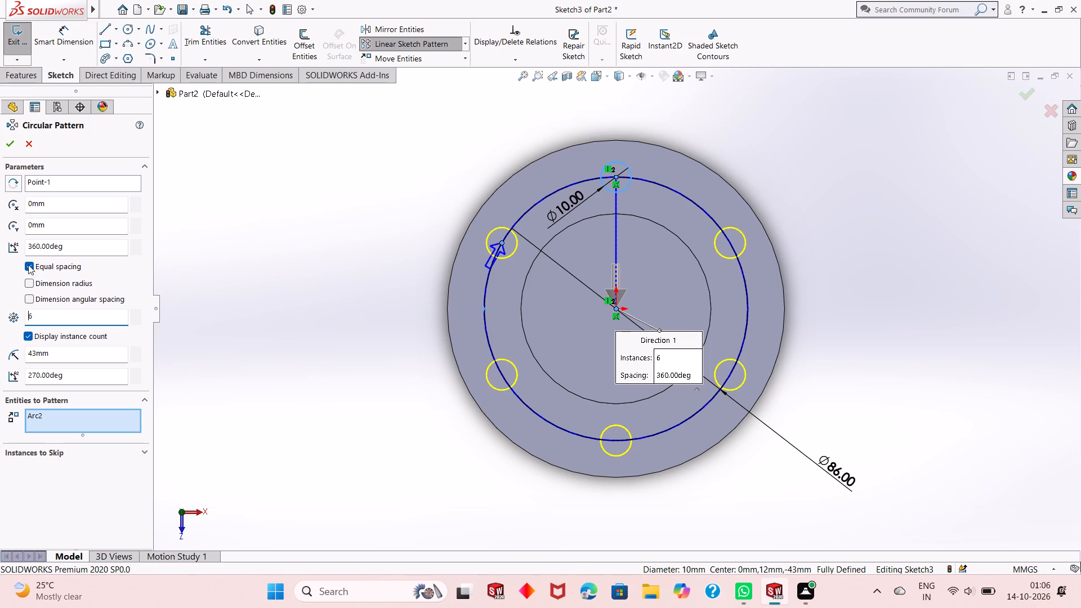
pyautogui.click(5, 149)
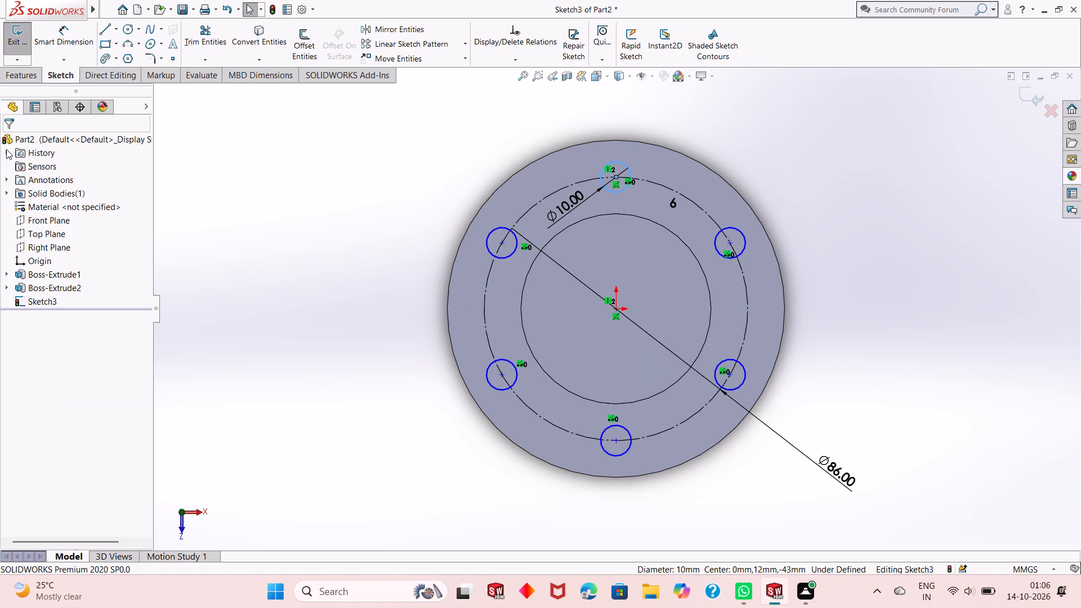
pyautogui.click(210, 174)
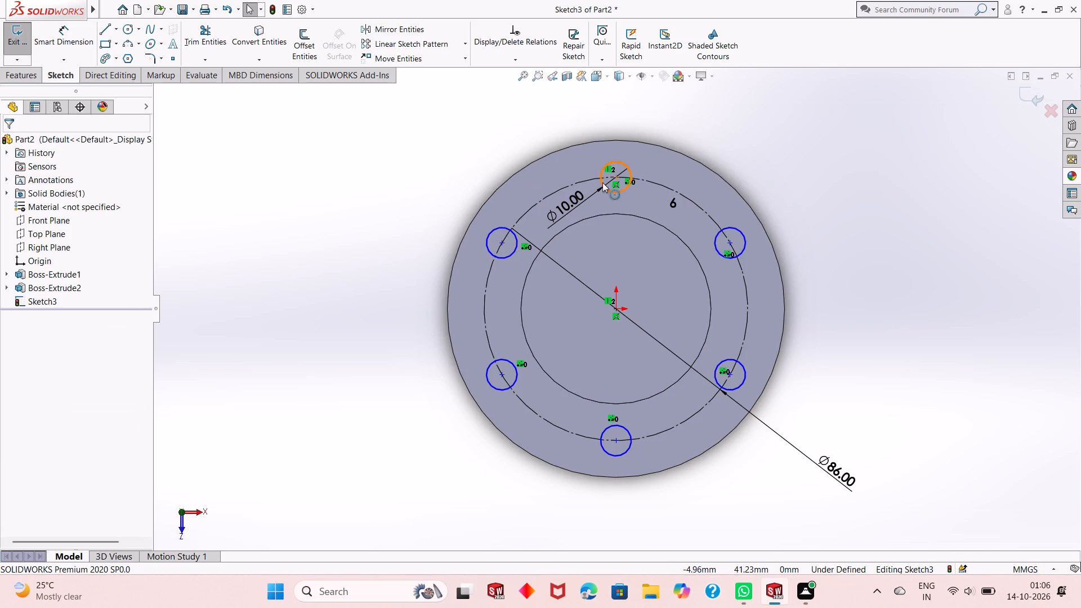
# Make the centre of the upper-left patterned circle coincident with the 86 mm construction circle.
pyautogui.scroll(-3, 537, 245)
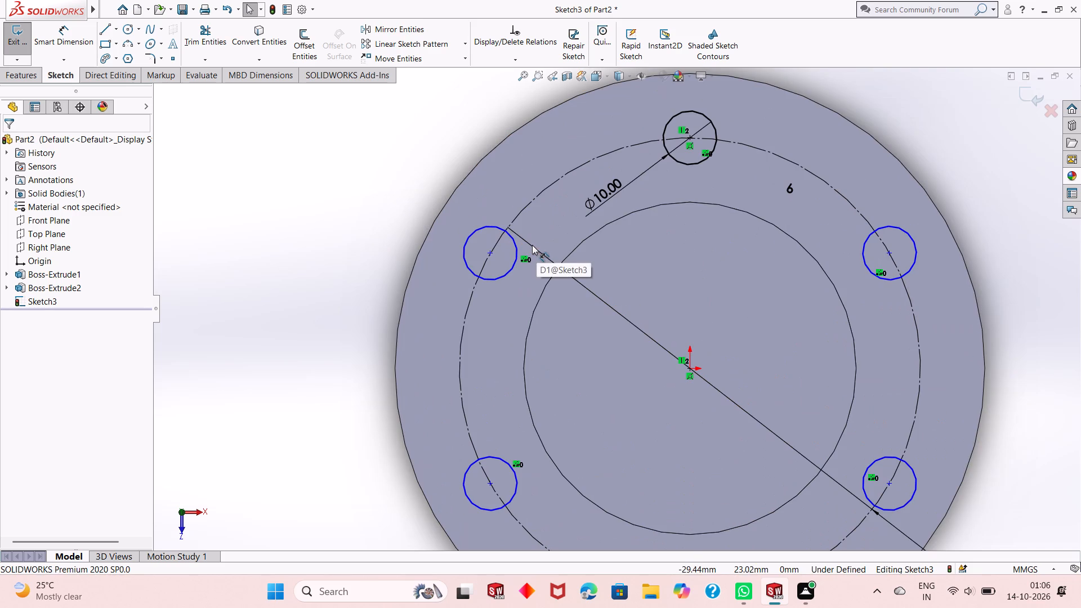
pyautogui.keyDown('ctrl'); pyautogui.click(491, 255); pyautogui.keyUp('ctrl')
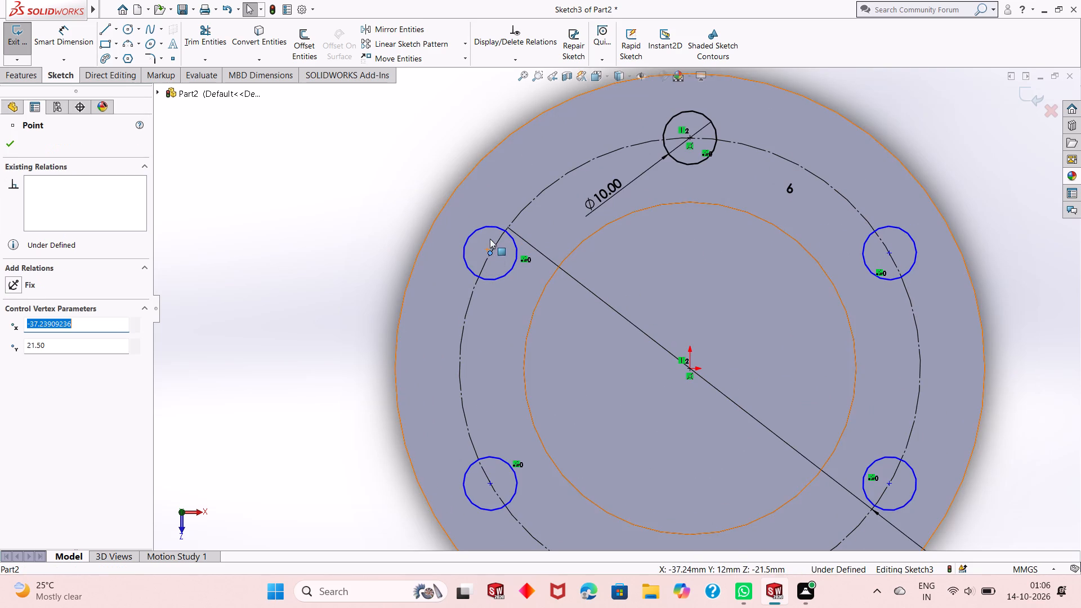
pyautogui.keyDown('ctrl'); pyautogui.click(499, 240); pyautogui.keyUp('ctrl')
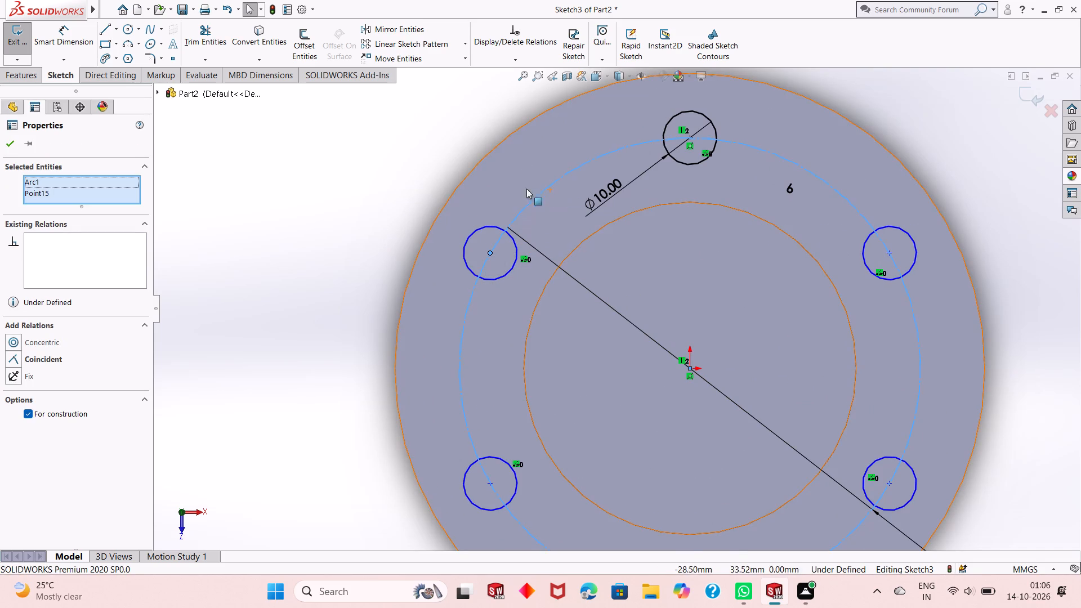
pyautogui.keyDown('ctrl'); pyautogui.click(11, 361); pyautogui.keyUp('ctrl')
# Make the centre of the lower-left patterned circle coincident with the 86 mm construction circle.
pyautogui.scroll(2, 462, 354)
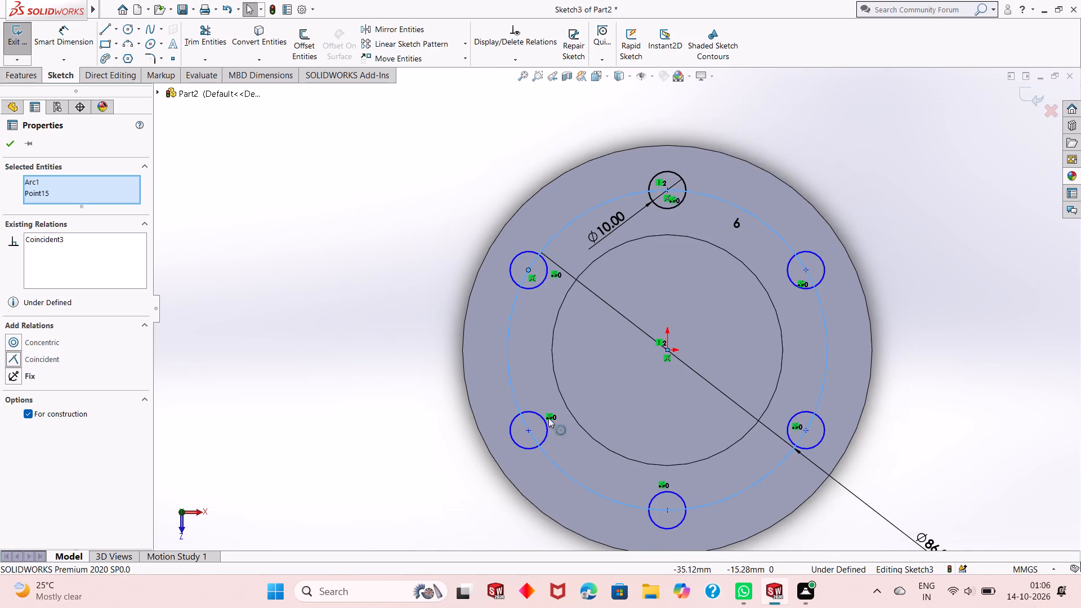
pyautogui.scroll(-4, 568, 463)
pyautogui.keyDown('ctrl'); pyautogui.click(498, 350); pyautogui.keyUp('ctrl')
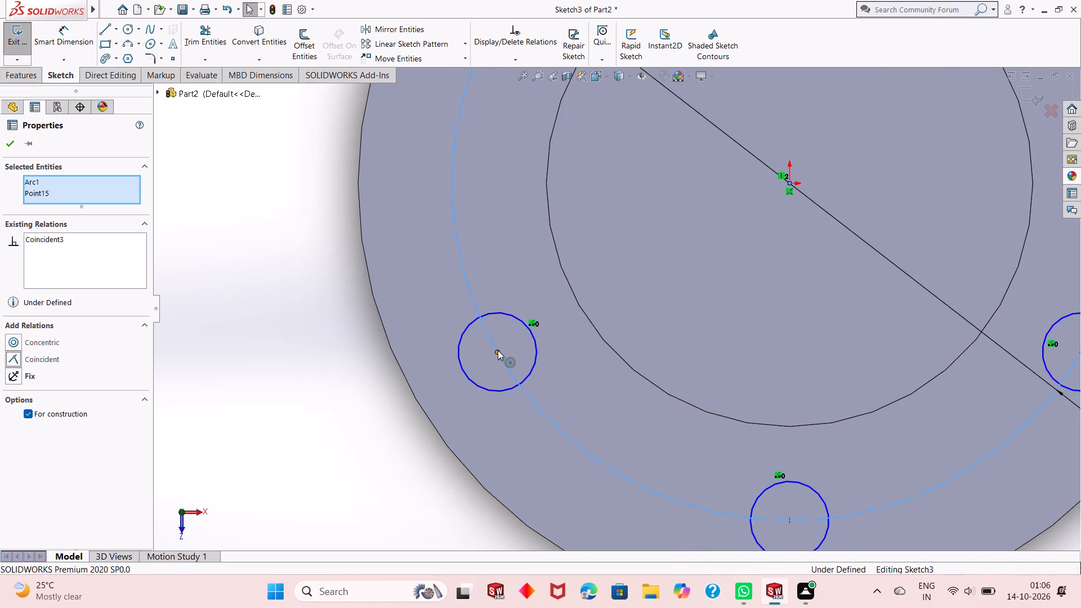
pyautogui.press('Escape')
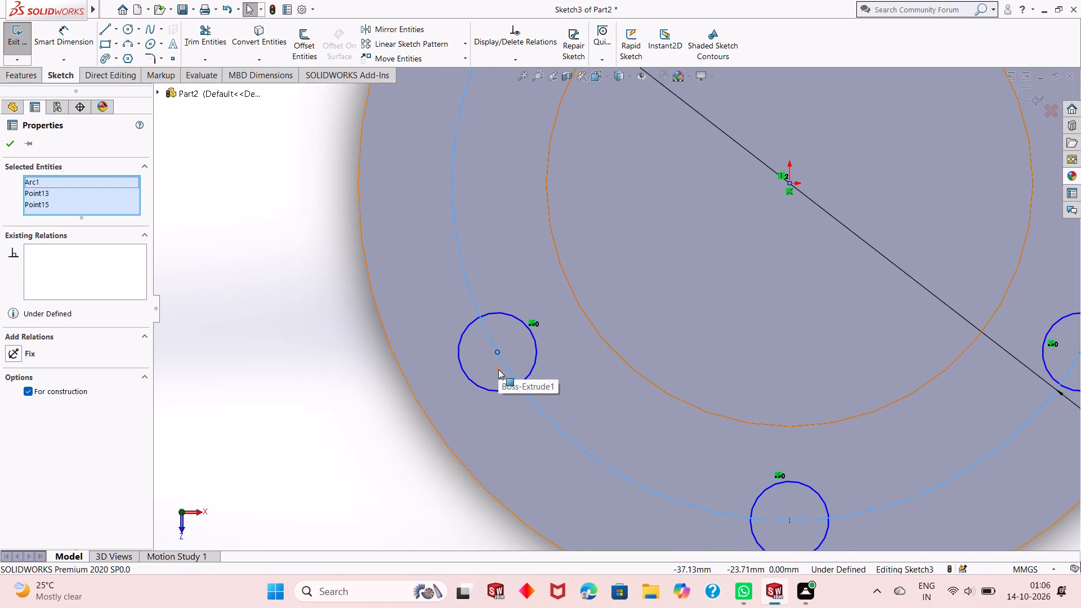
pyautogui.press('Escape')
pyautogui.press('Escape')
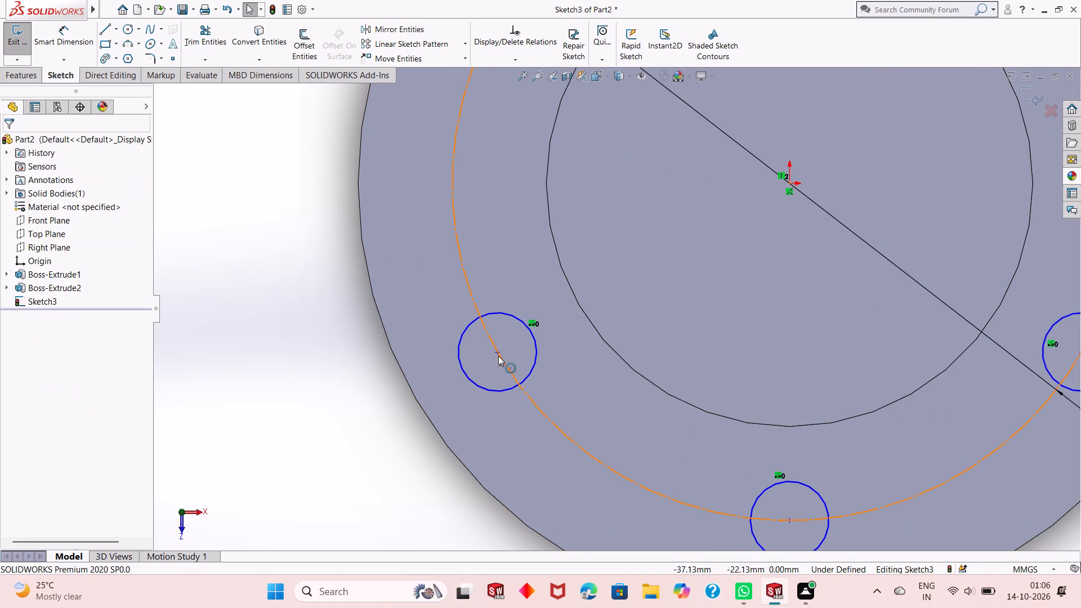
pyautogui.keyDown('ctrl'); pyautogui.click(498, 355); pyautogui.keyUp('ctrl')
pyautogui.keyDown('ctrl'); pyautogui.click(510, 370); pyautogui.keyUp('ctrl')
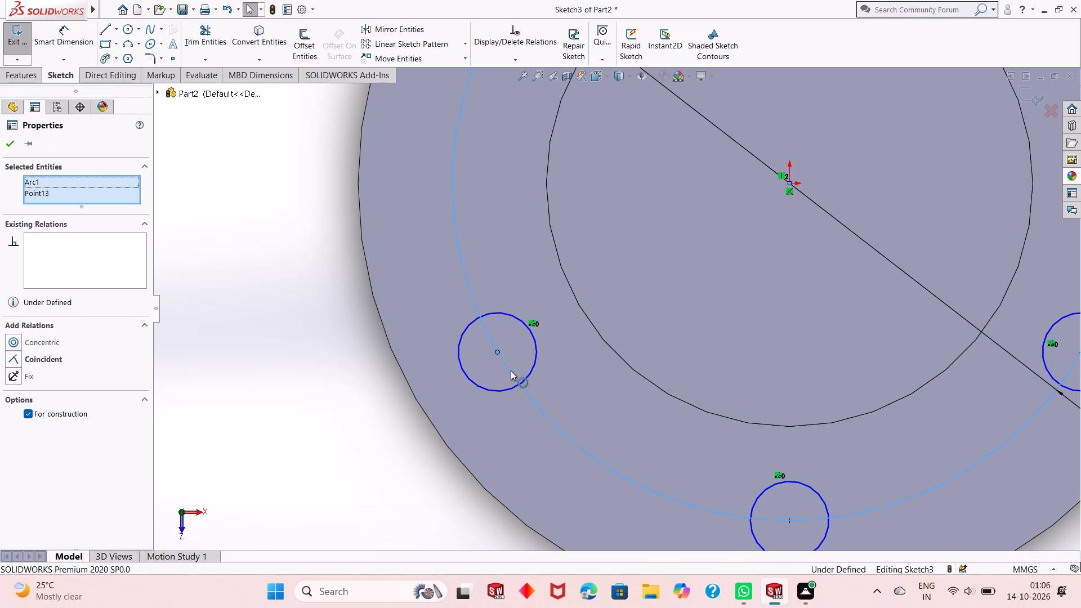
pyautogui.click(13, 361)
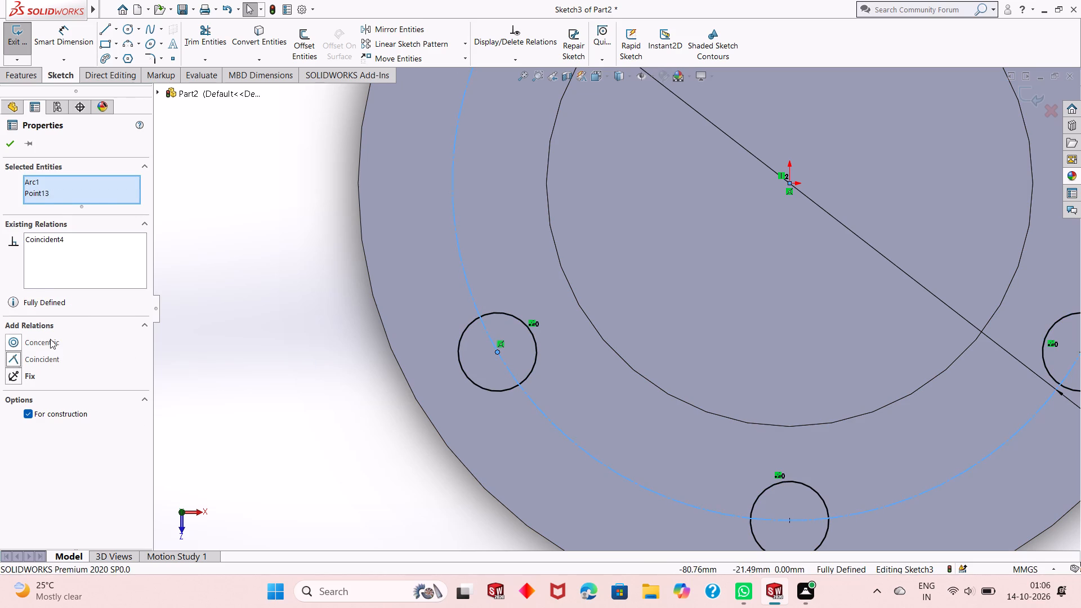
pyautogui.click(279, 348)
# Cut-extrude the six 10 mm circles through the base disc with a blind depth of 12 mm.
pyautogui.scroll(4, 510, 366)
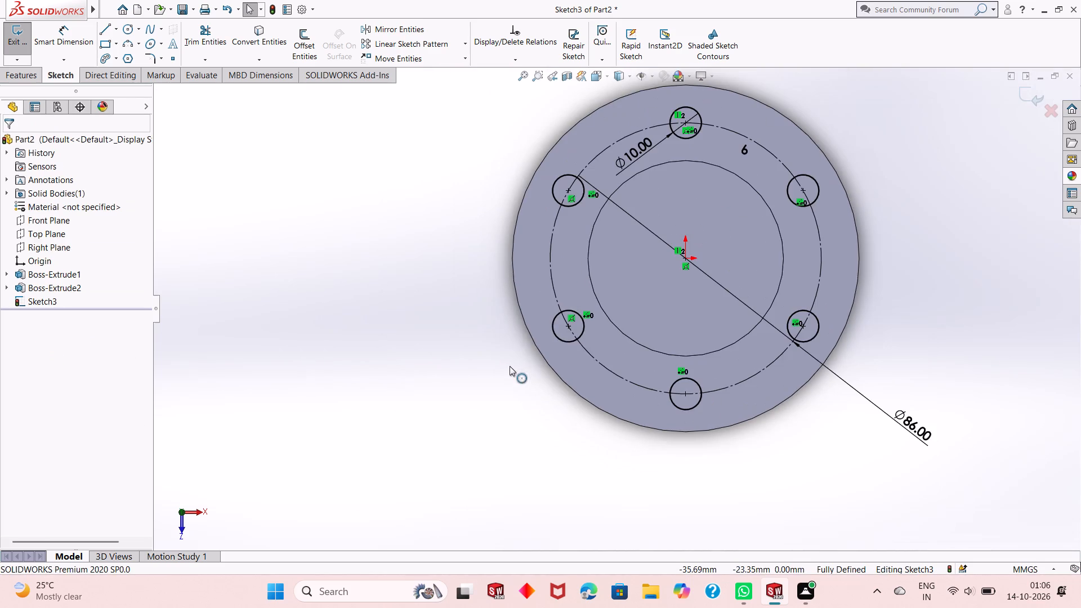
pyautogui.scroll(2, 510, 366)
pyautogui.scroll(1, 640, 249)
pyautogui.scroll(-2, 699, 225)
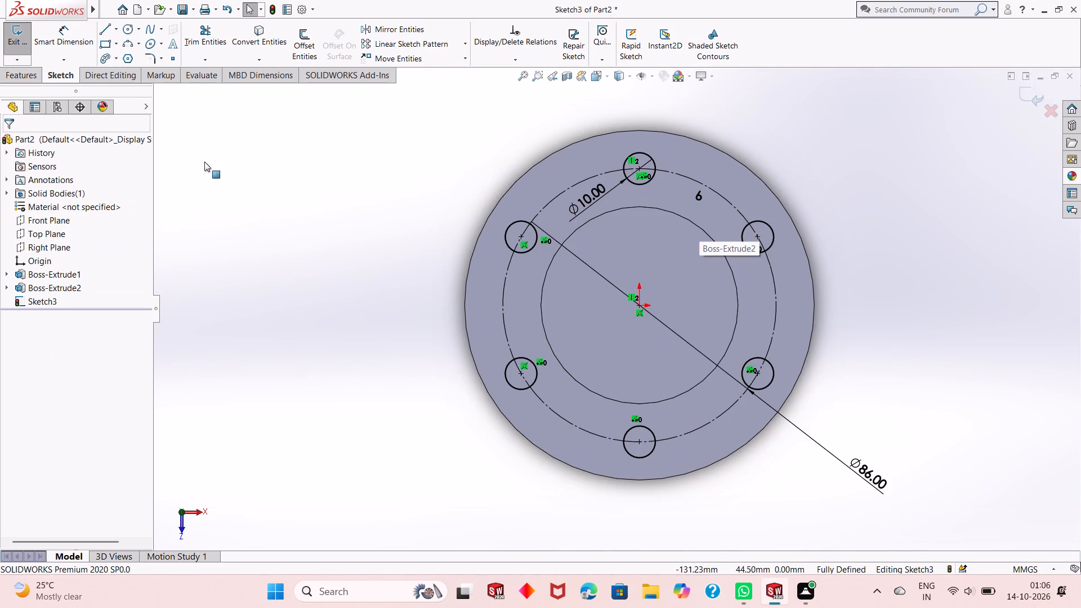
pyautogui.click(32, 79)
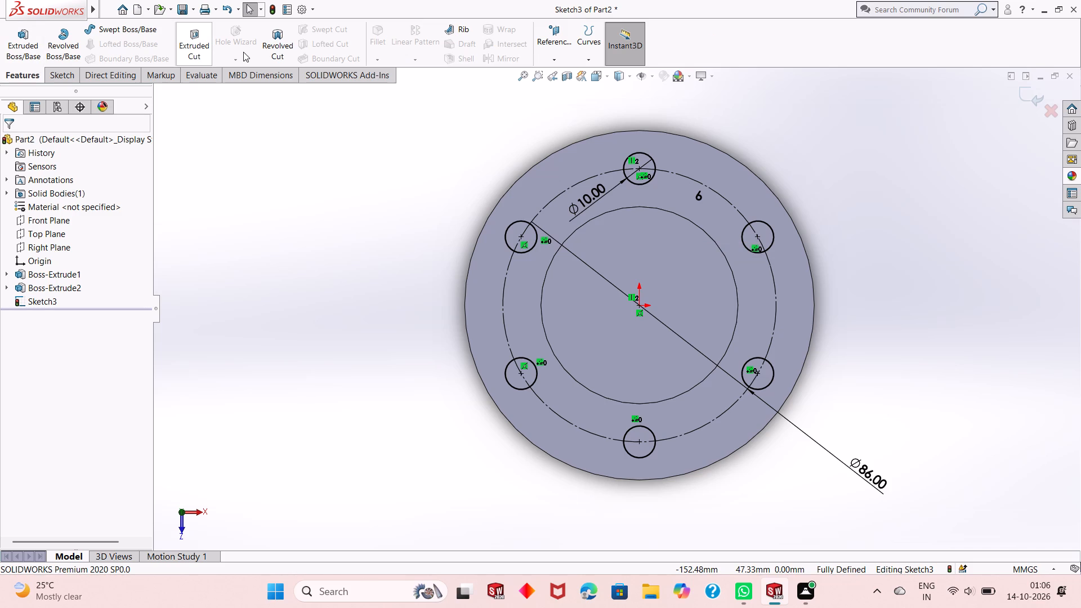
pyautogui.click(190, 52)
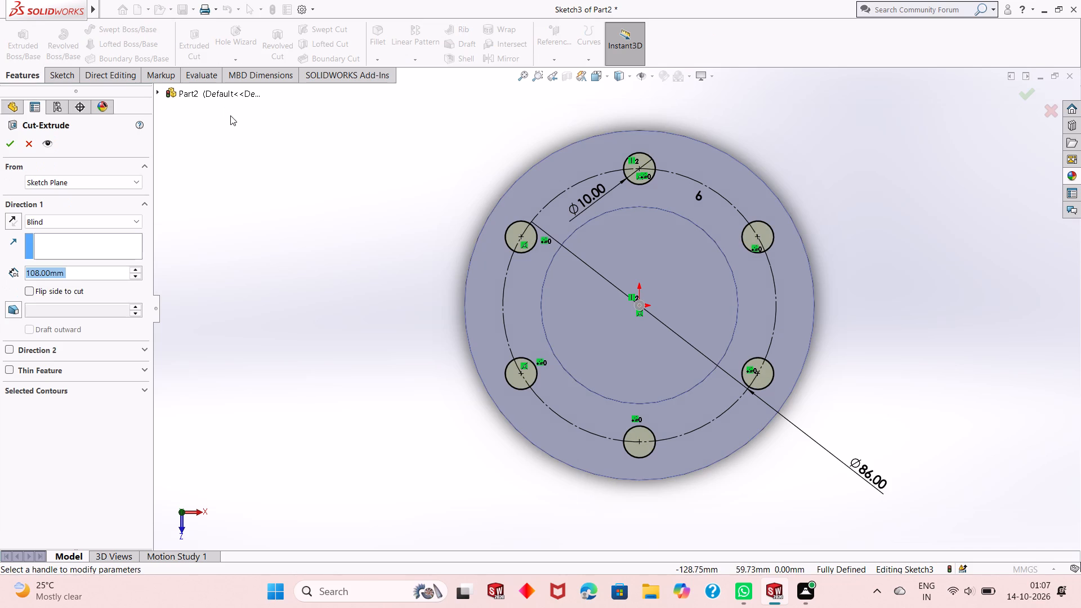
pyautogui.moveTo(408, 355); pyautogui.dragTo(426, 304, button='middle')
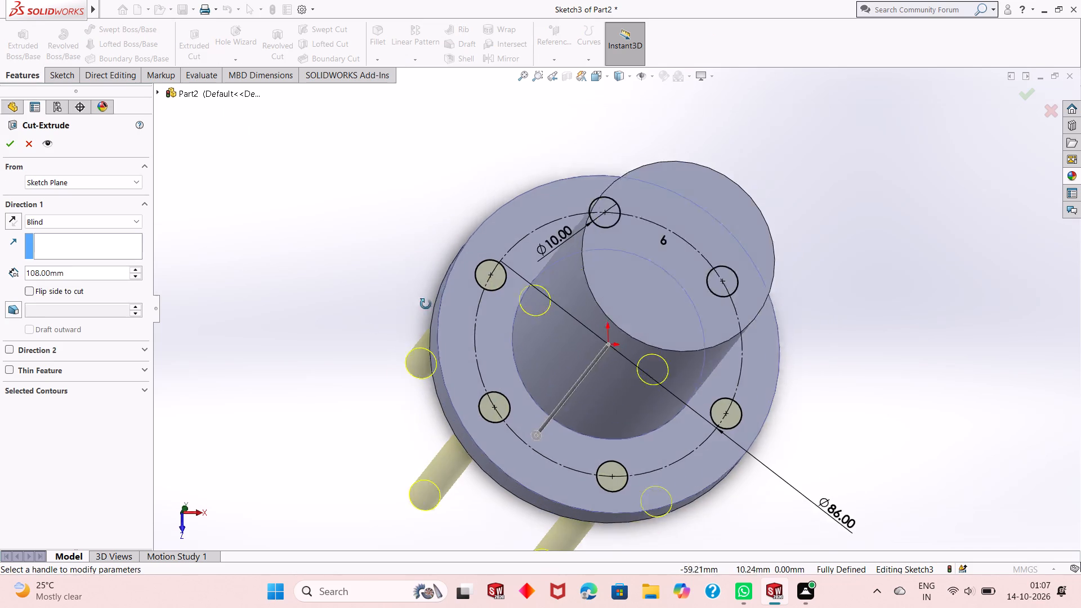
pyautogui.moveTo(426, 304); pyautogui.dragTo(434, 291, button='middle')
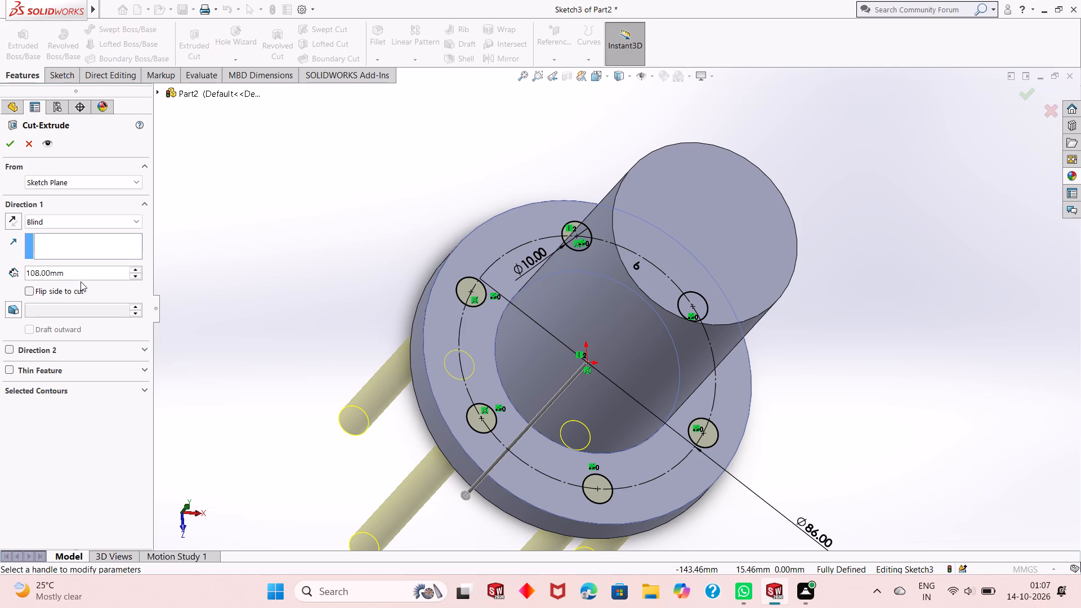
pyautogui.doubleClick(84, 279)
pyautogui.write('12')
pyautogui.press('Return')
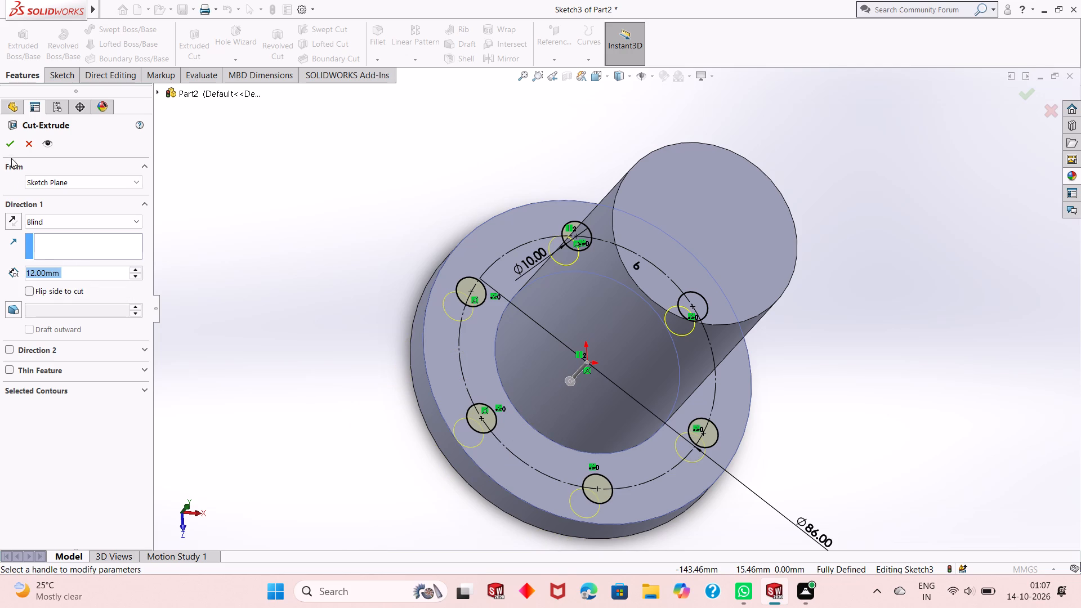
pyautogui.click(11, 147)
# Examine the flange holes and the boss from several angles.
pyautogui.click(376, 356)
pyautogui.moveTo(390, 341); pyautogui.dragTo(363, 384, button='middle')
pyautogui.scroll(1, 363, 385)
pyautogui.moveTo(421, 405); pyautogui.dragTo(416, 350, button='middle')
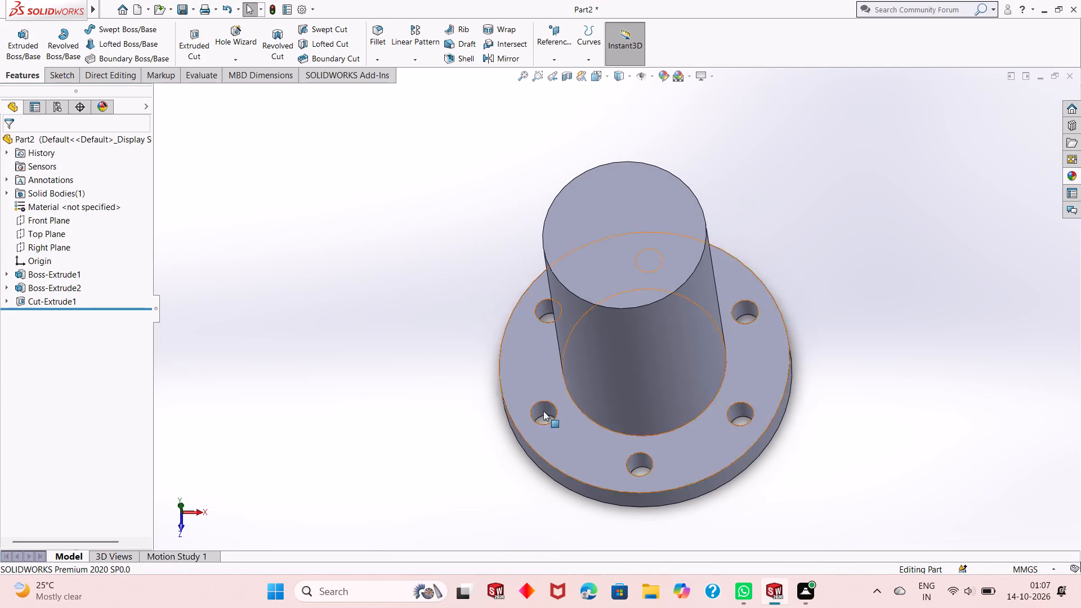
pyautogui.moveTo(544, 417); pyautogui.dragTo(543, 444, button='middle')
pyautogui.scroll(1, 543, 444)
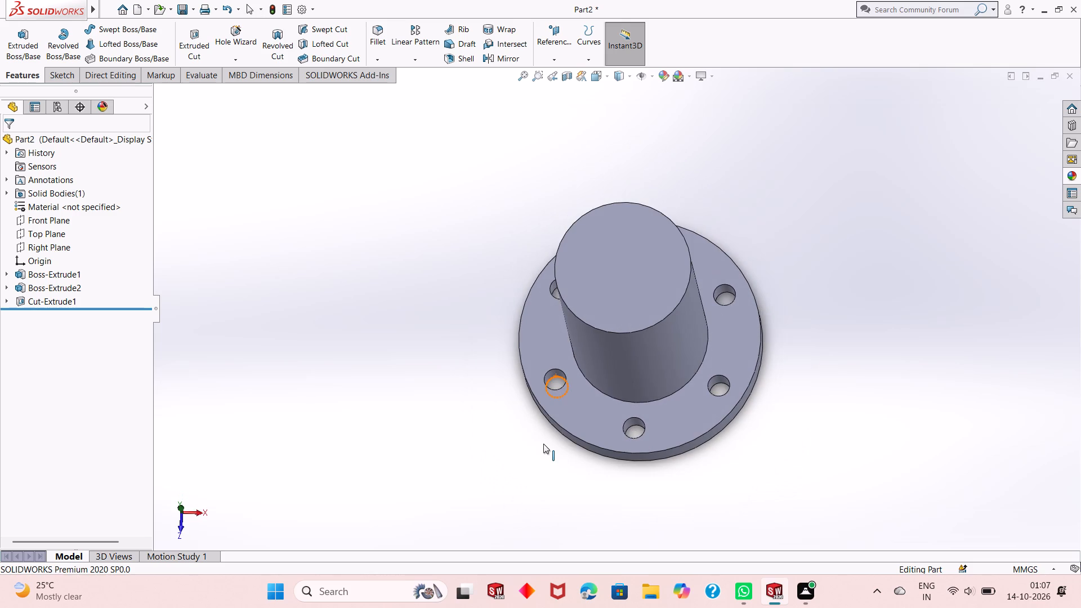
pyautogui.scroll(-3, 589, 359)
pyautogui.moveTo(571, 412); pyautogui.dragTo(578, 328, button='middle')
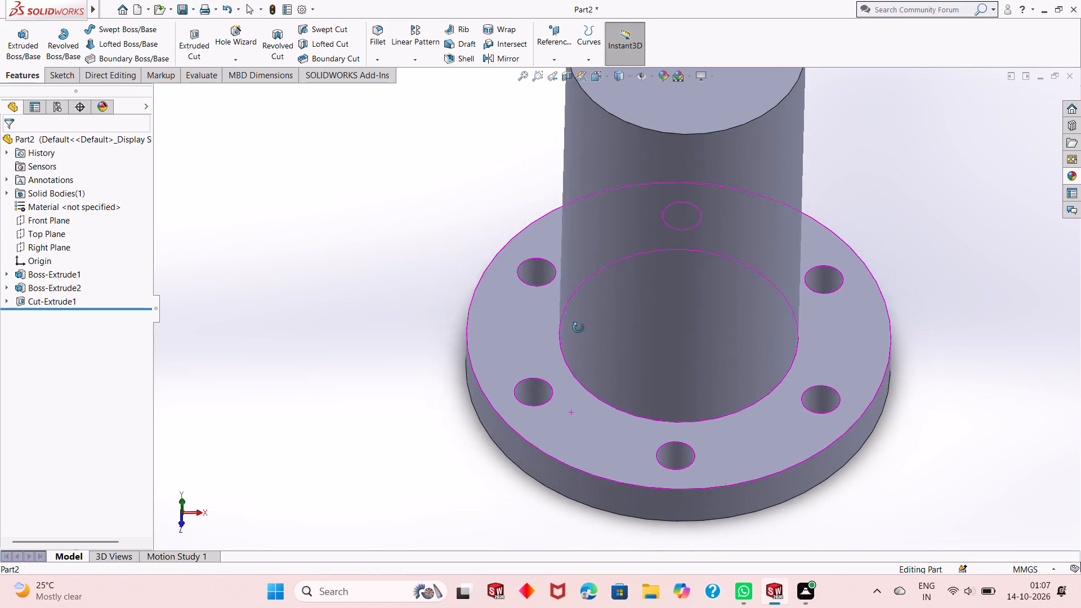
pyautogui.moveTo(578, 328); pyautogui.dragTo(563, 368, button='middle')
pyautogui.scroll(3, 563, 368)
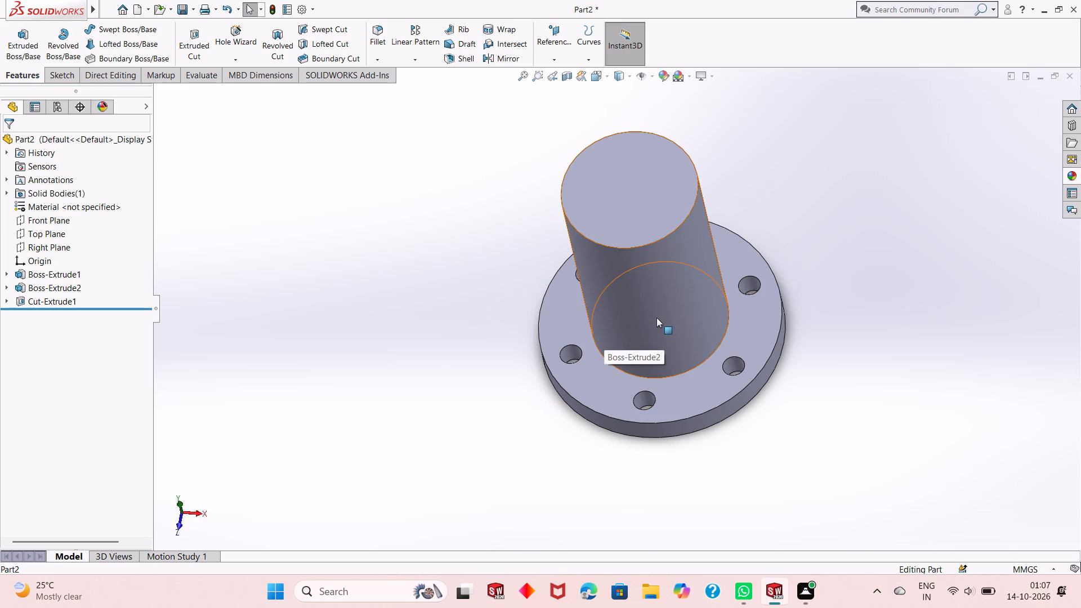
pyautogui.moveTo(570, 412); pyautogui.dragTo(576, 330, button='middle')
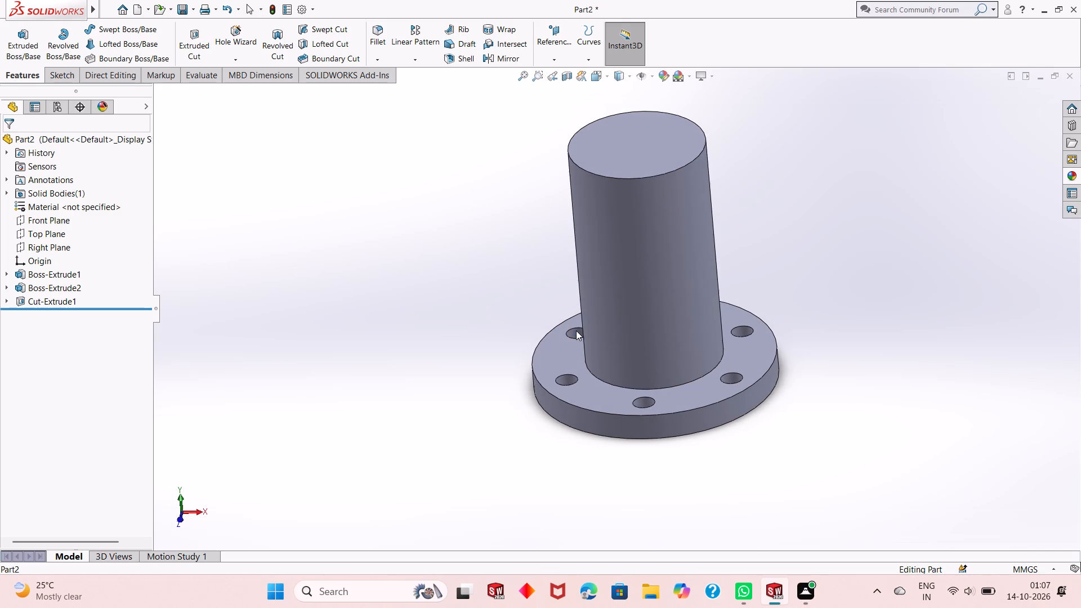
pyautogui.scroll(1, 579, 329)
pyautogui.scroll(-1, 634, 318)
pyautogui.middleClick(786, 298)
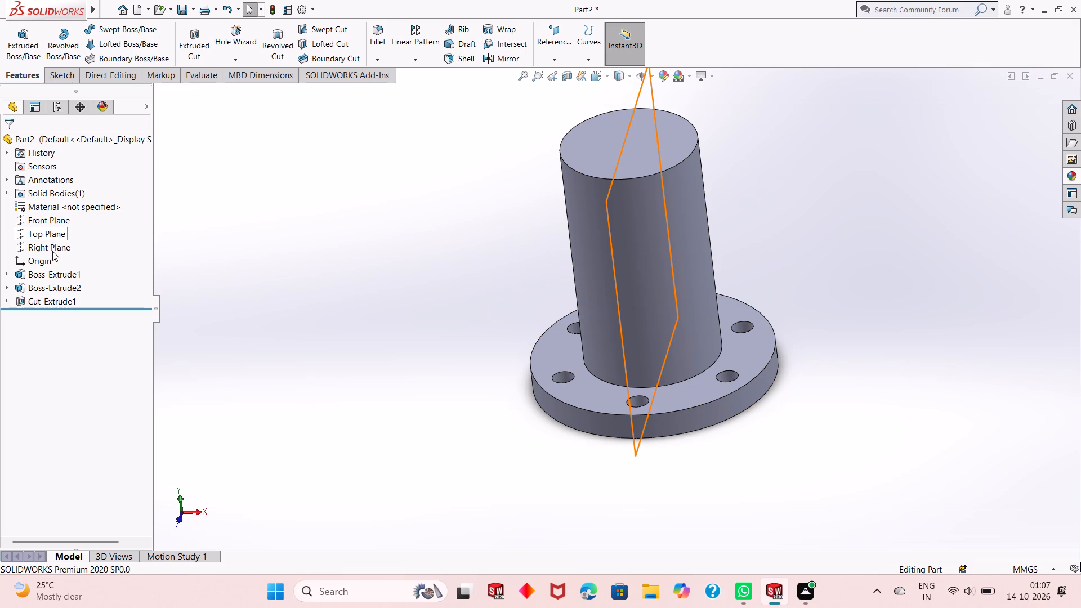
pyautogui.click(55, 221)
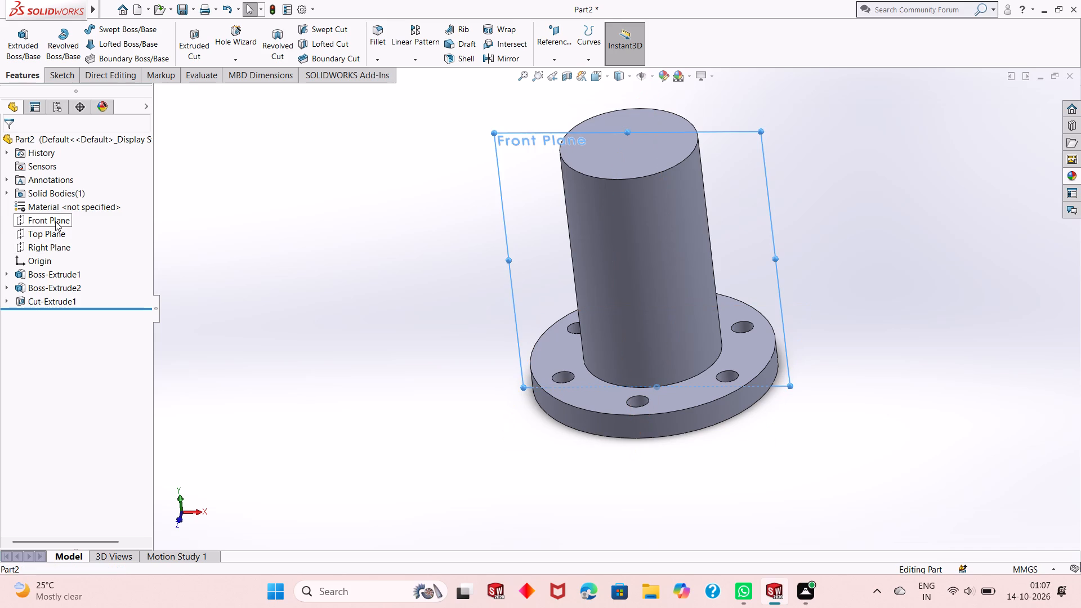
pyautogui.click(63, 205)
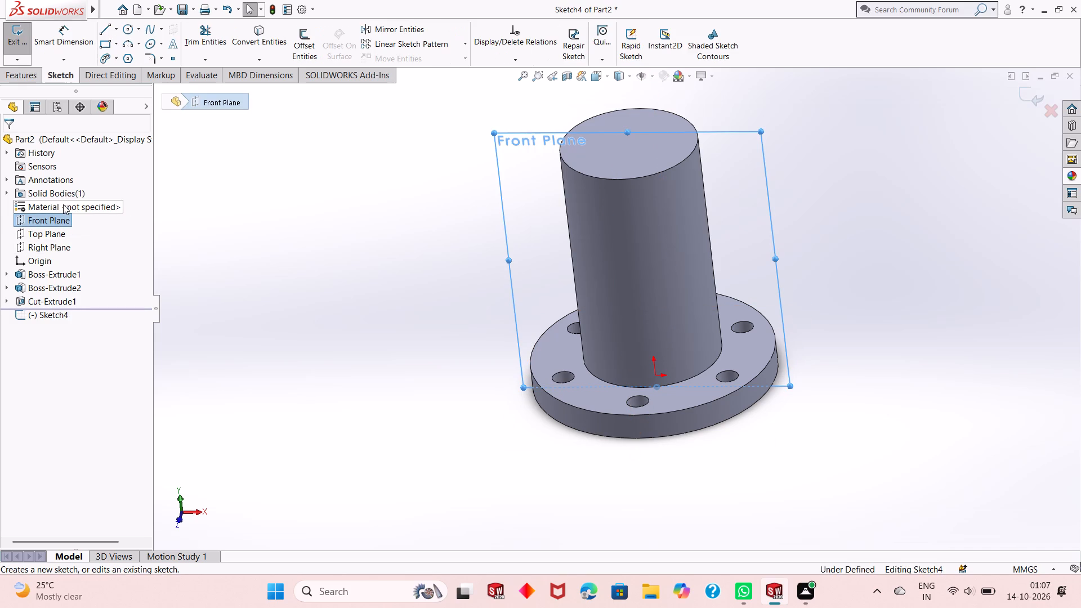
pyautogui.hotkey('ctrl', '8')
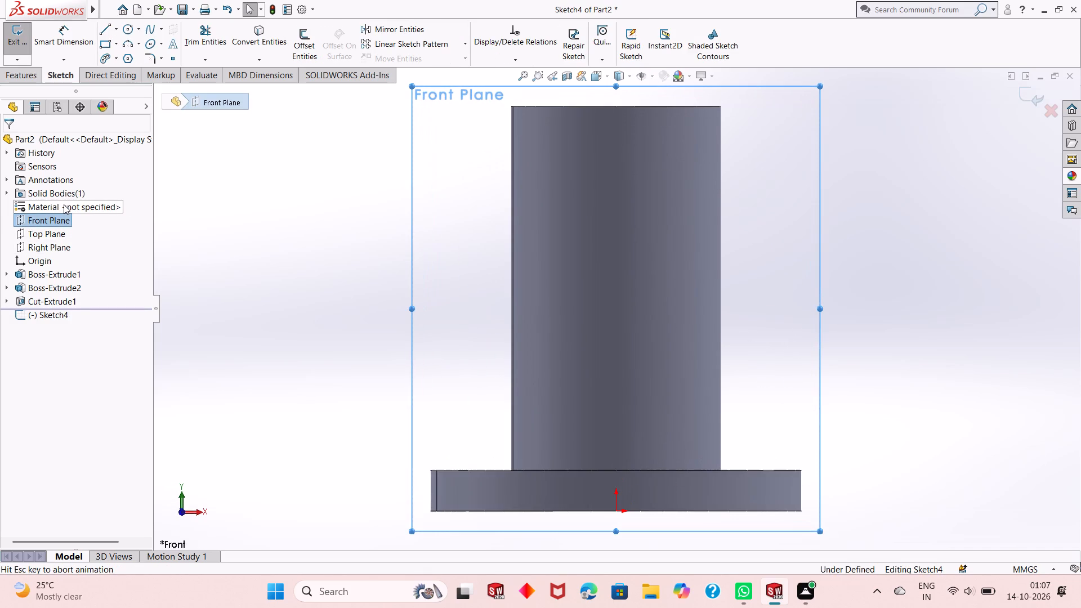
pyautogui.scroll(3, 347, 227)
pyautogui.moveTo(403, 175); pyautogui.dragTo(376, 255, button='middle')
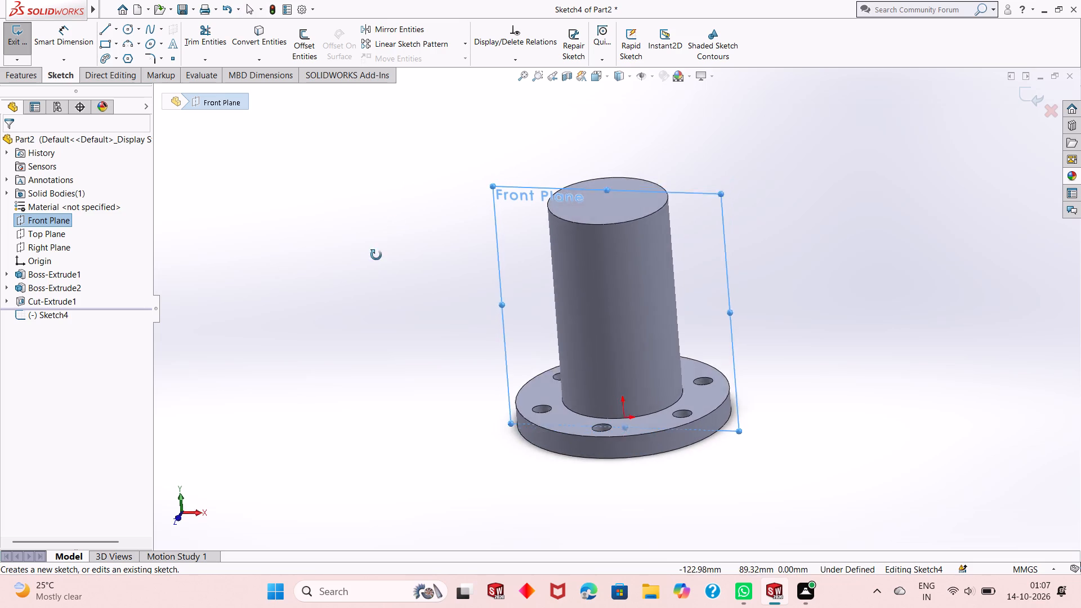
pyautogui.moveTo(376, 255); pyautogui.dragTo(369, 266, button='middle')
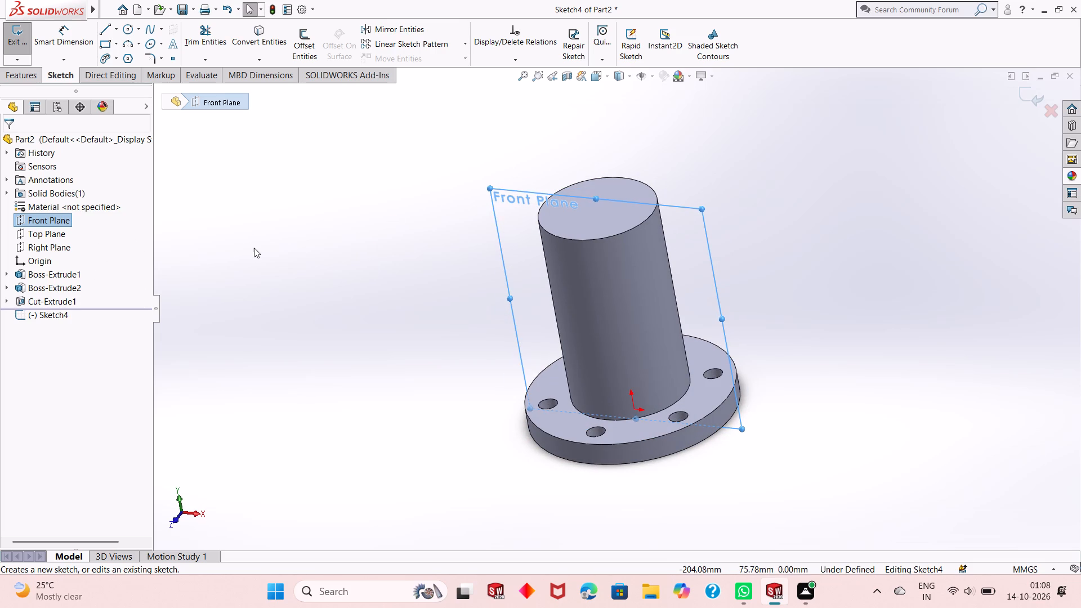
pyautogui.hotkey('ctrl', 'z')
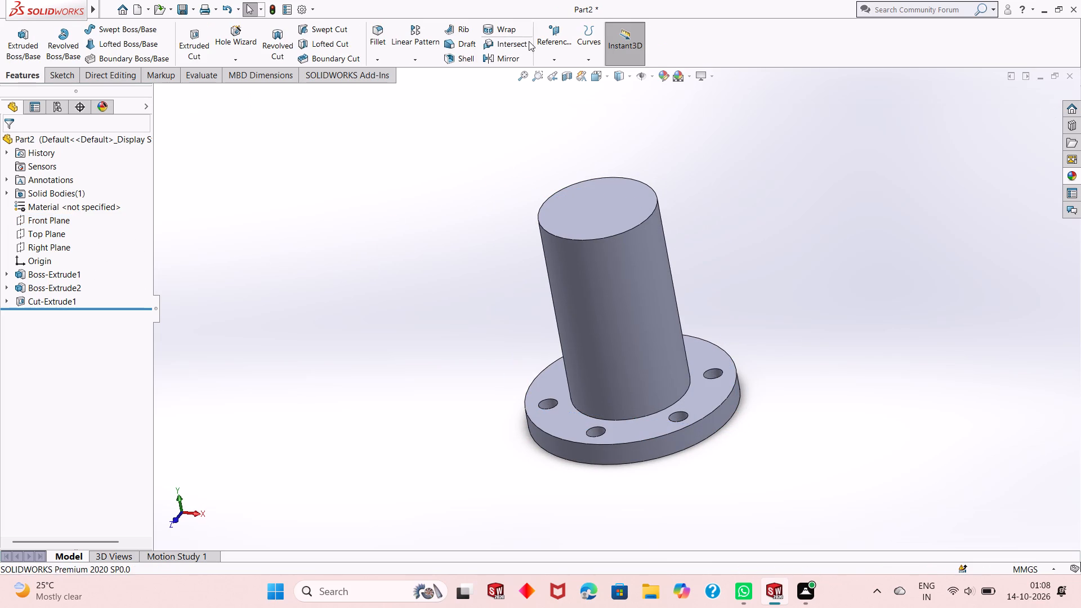
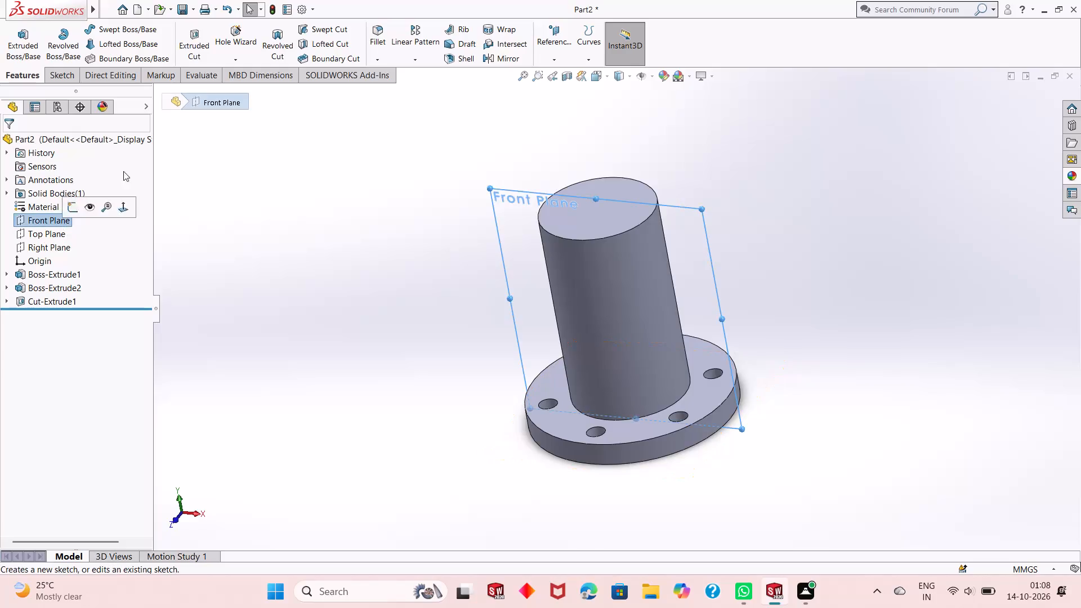
# Create a reference plane offset 70 mm from the Front Plane.
pyautogui.click(556, 25)
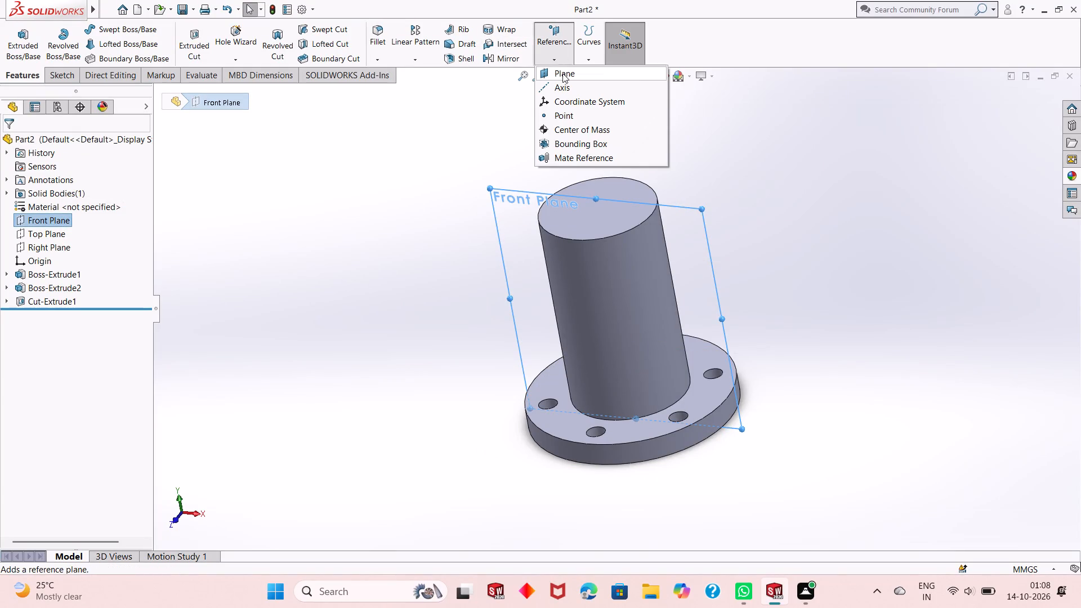
pyautogui.click(574, 74)
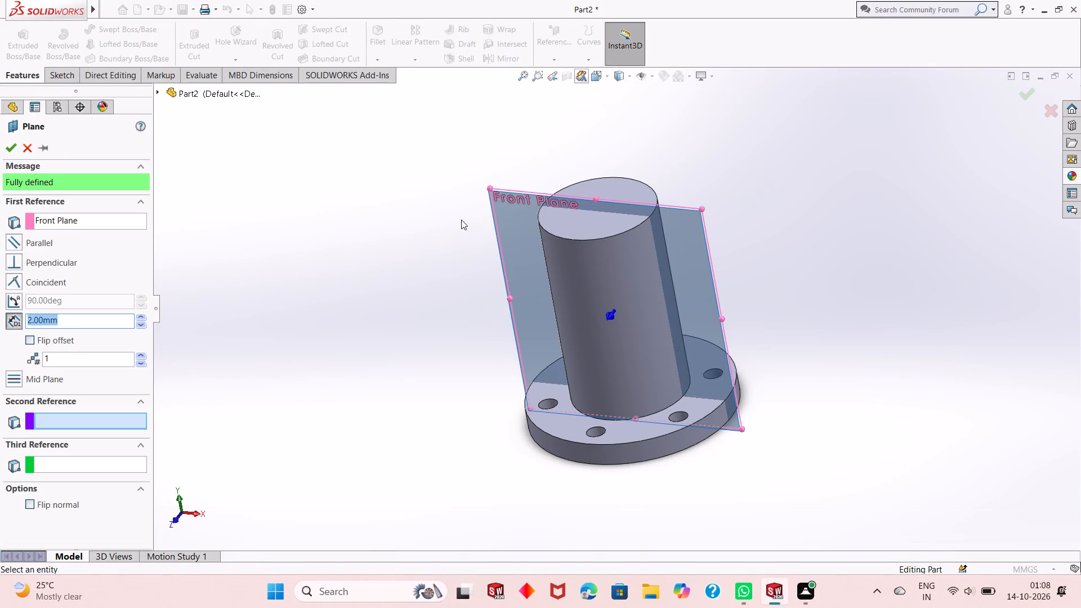
pyautogui.moveTo(414, 251); pyautogui.dragTo(368, 262, button='middle')
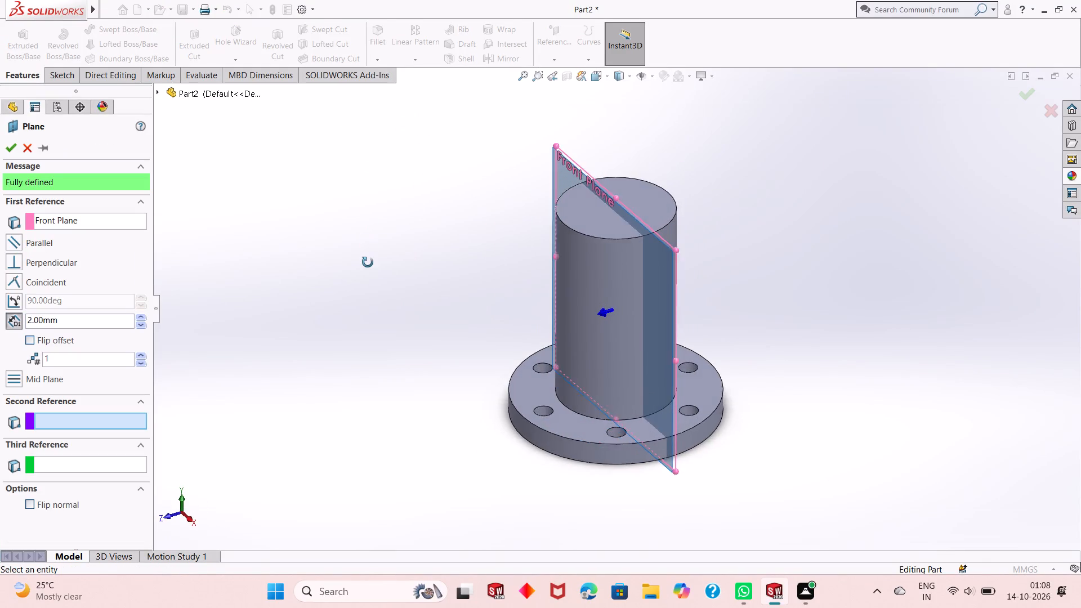
pyautogui.moveTo(368, 262); pyautogui.dragTo(365, 269, button='middle')
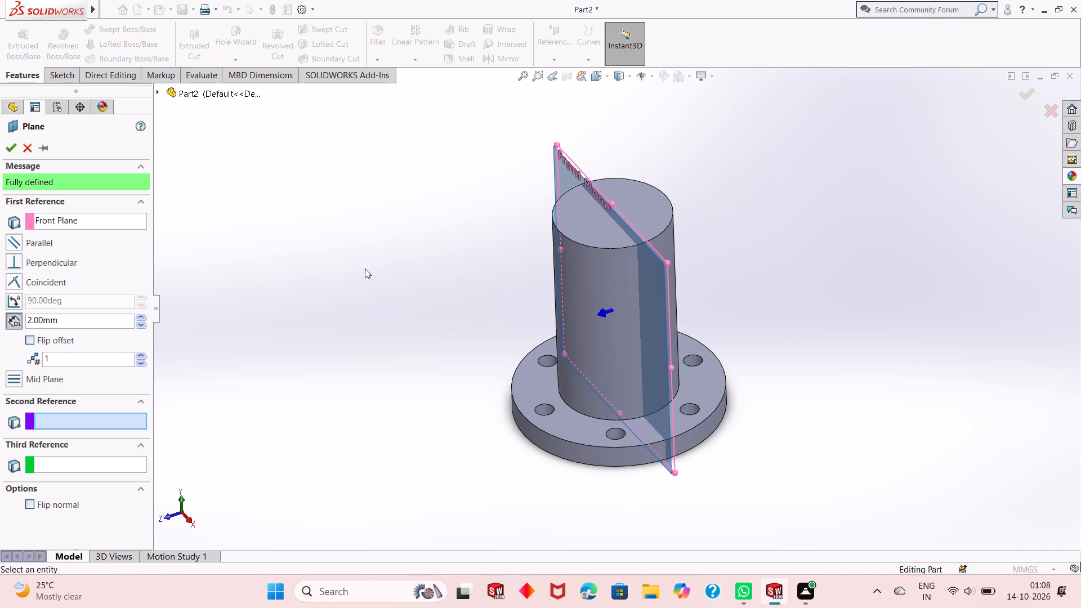
pyautogui.write('70')
pyautogui.press('Return')
pyautogui.scroll(1, 365, 269)
pyautogui.doubleClick(111, 322)
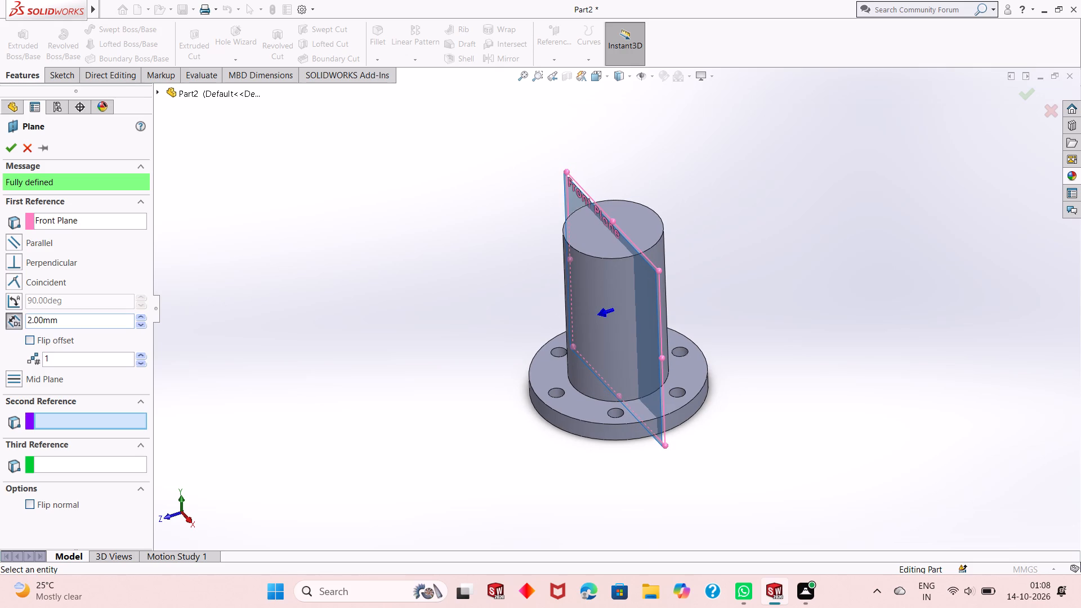
pyautogui.write('70')
pyautogui.press('Return')
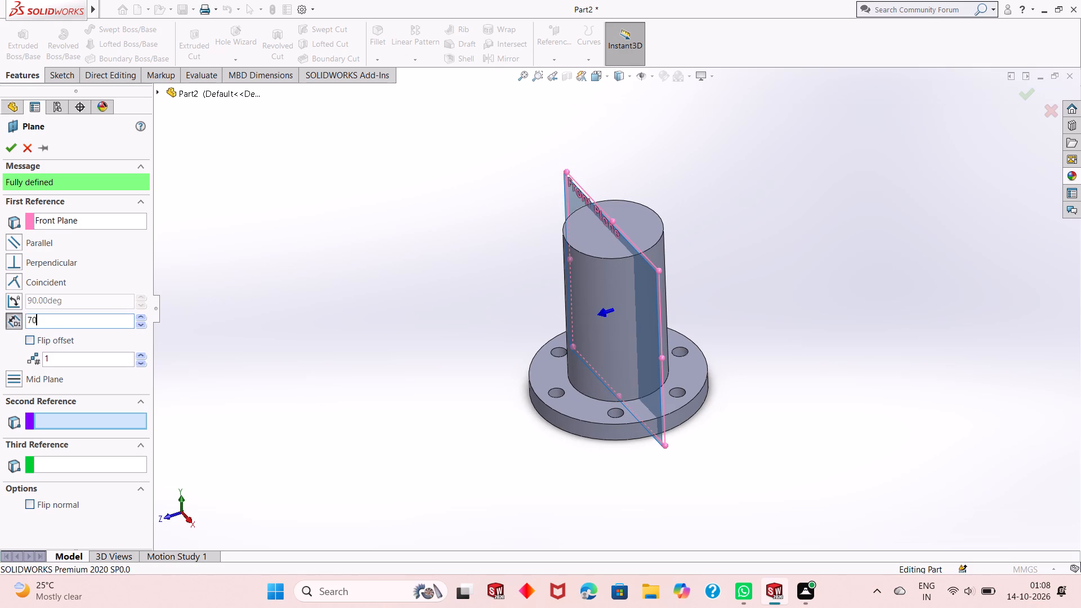
pyautogui.click(15, 147)
# Start a sketch on the new offset plane and draw a circle of about 14.5 mm radius, centred above the origin near the boss's top.
pyautogui.moveTo(364, 281); pyautogui.dragTo(364, 248, button='middle')
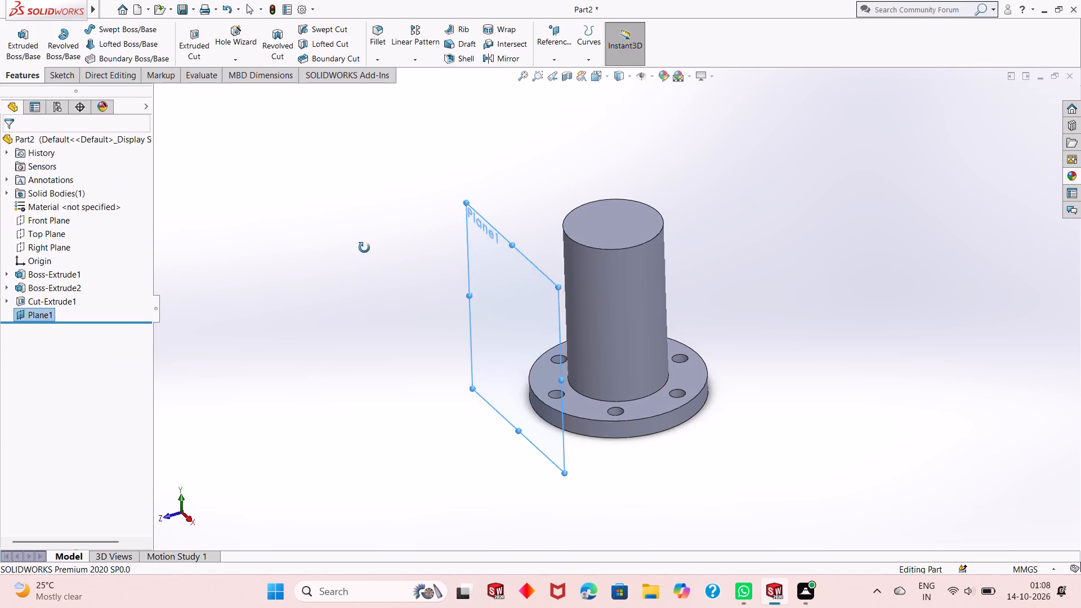
pyautogui.moveTo(364, 248); pyautogui.dragTo(366, 243, button='middle')
pyautogui.rightClick(477, 233)
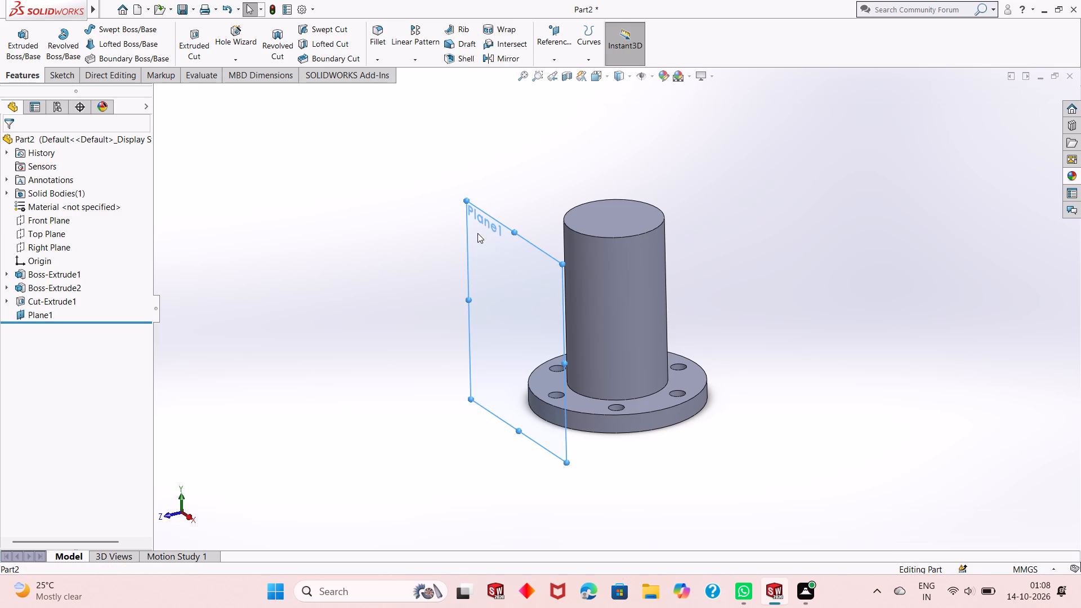
pyautogui.click(501, 222)
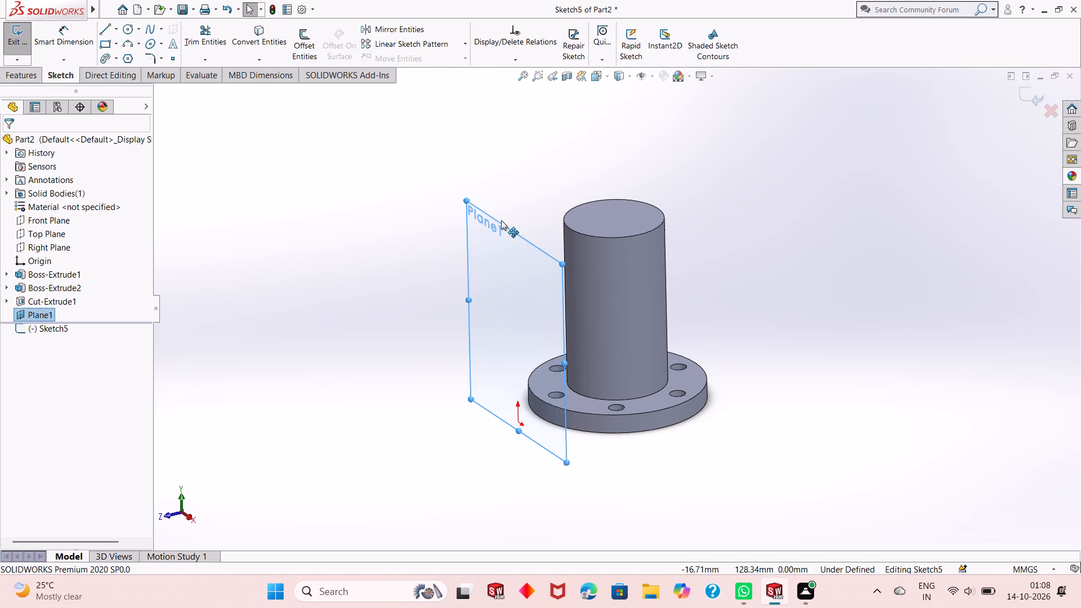
pyautogui.hotkey('ctrl', '8')
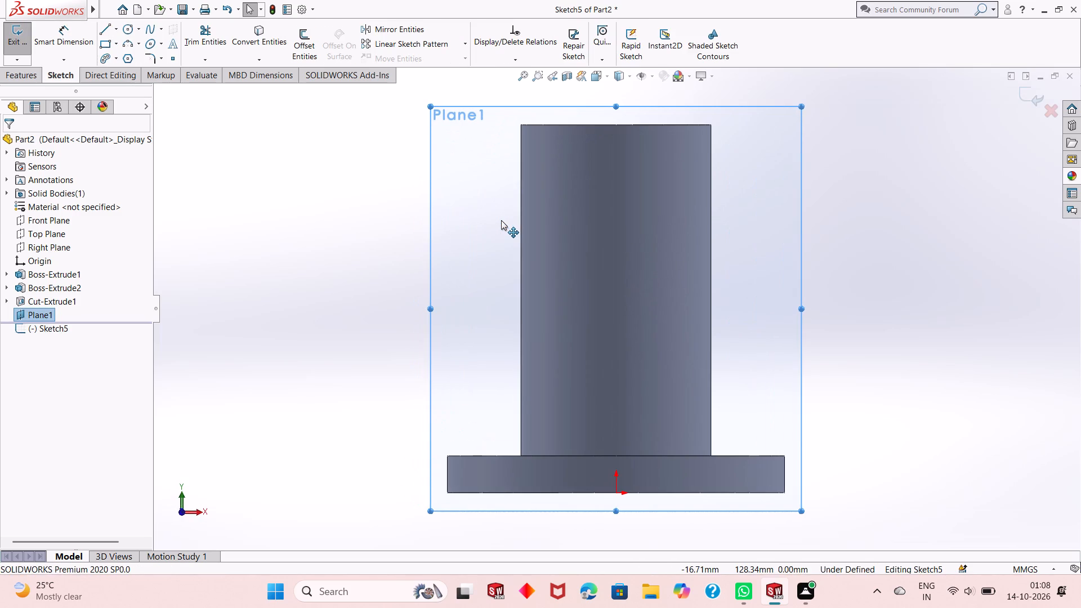
pyautogui.scroll(1, 577, 272)
pyautogui.scroll(1, 621, 258)
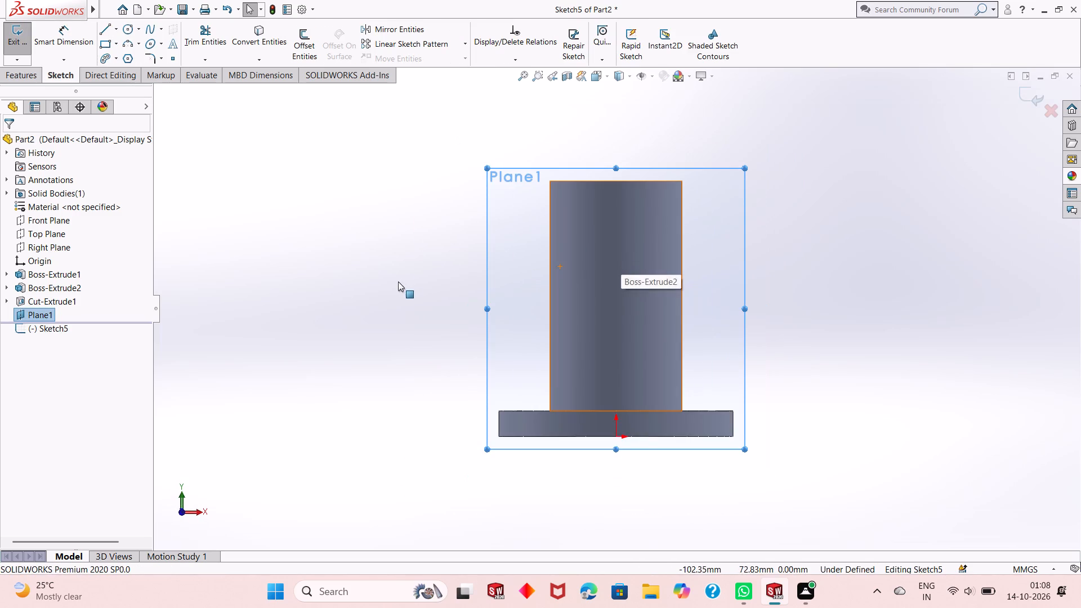
pyautogui.click(398, 282)
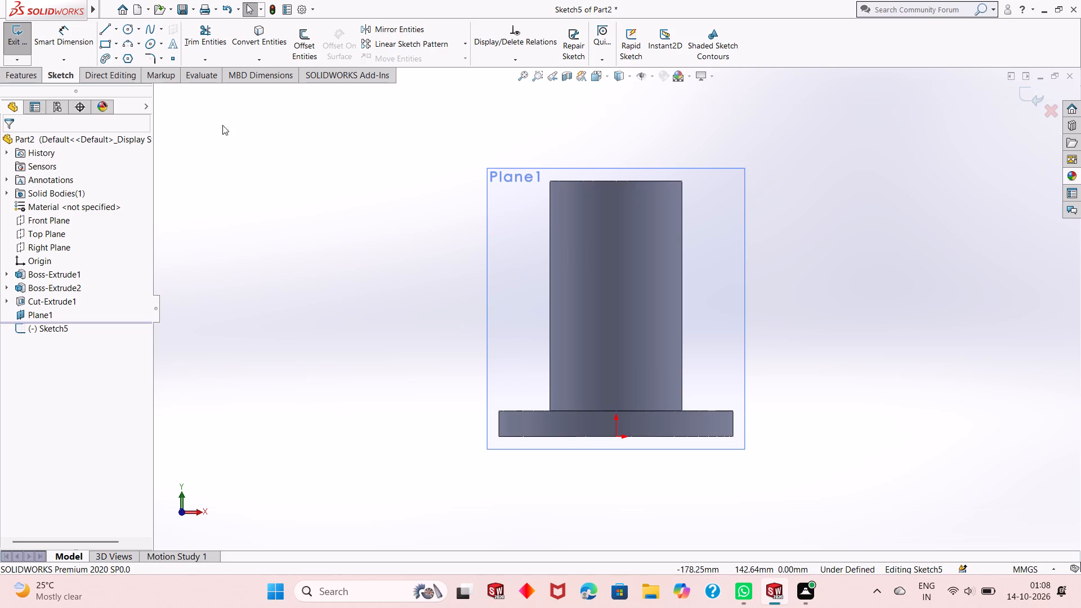
pyautogui.click(127, 29)
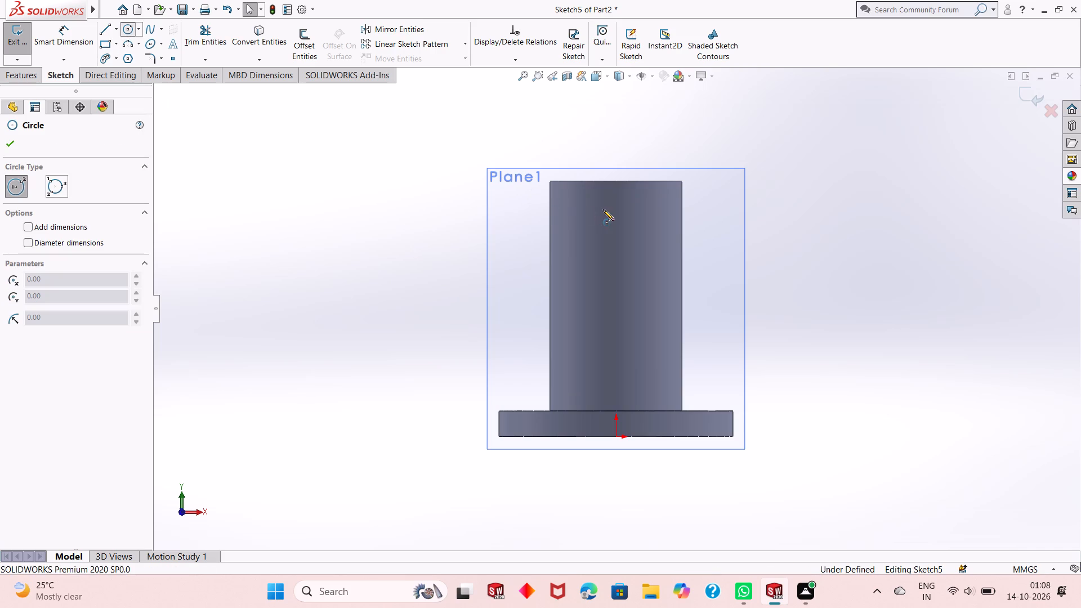
pyautogui.click(618, 219)
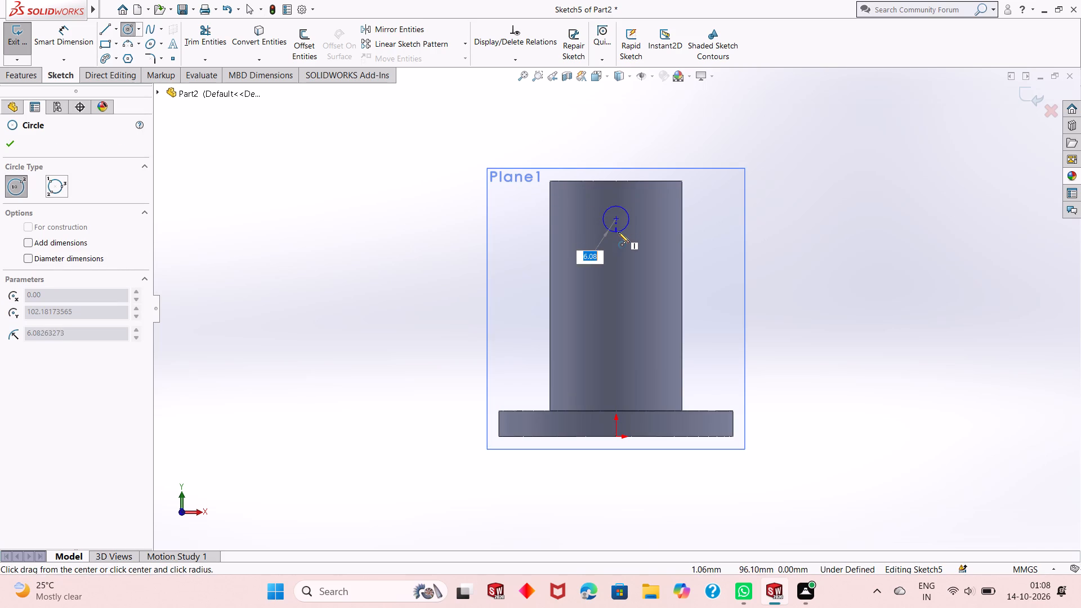
pyautogui.click(618, 250)
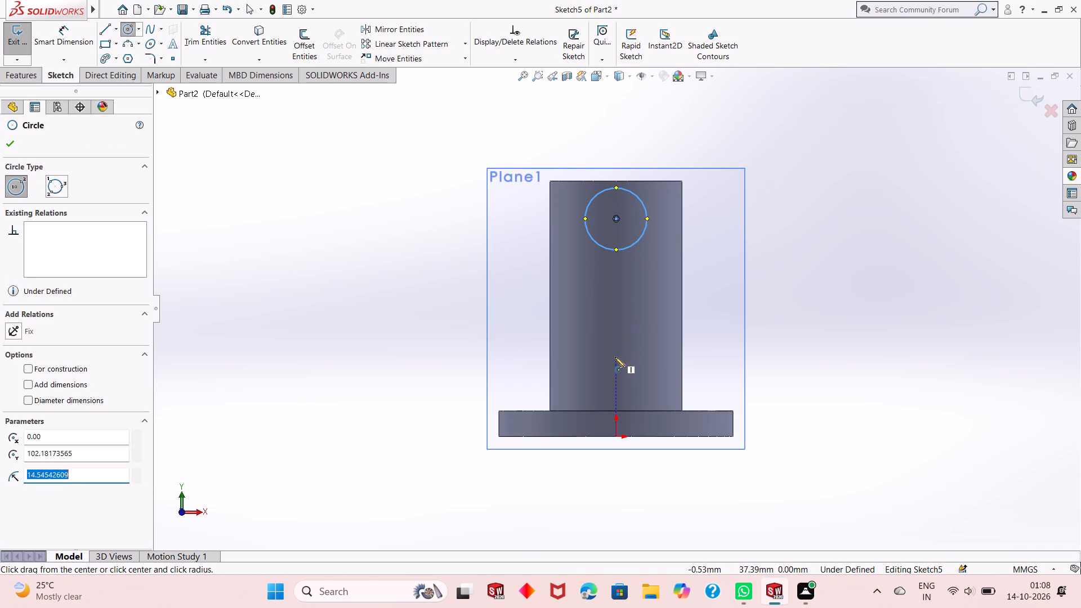
# Sketch a second circle of about 17 mm radius directly below the first, centred about 30 mm above the origin.
pyautogui.click(614, 373)
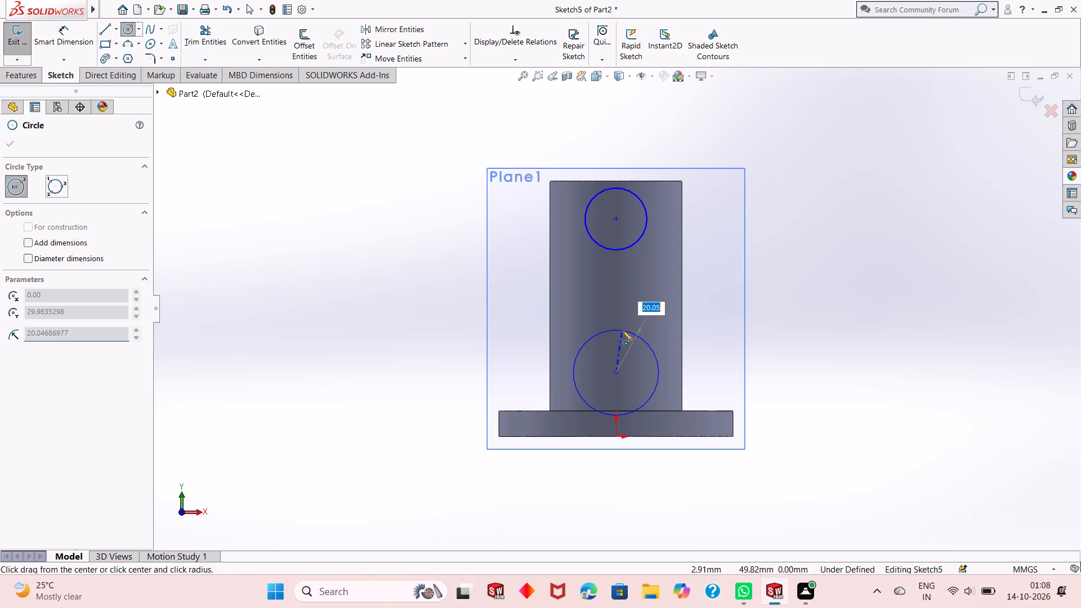
pyautogui.click(619, 336)
pyautogui.rightClick(297, 157)
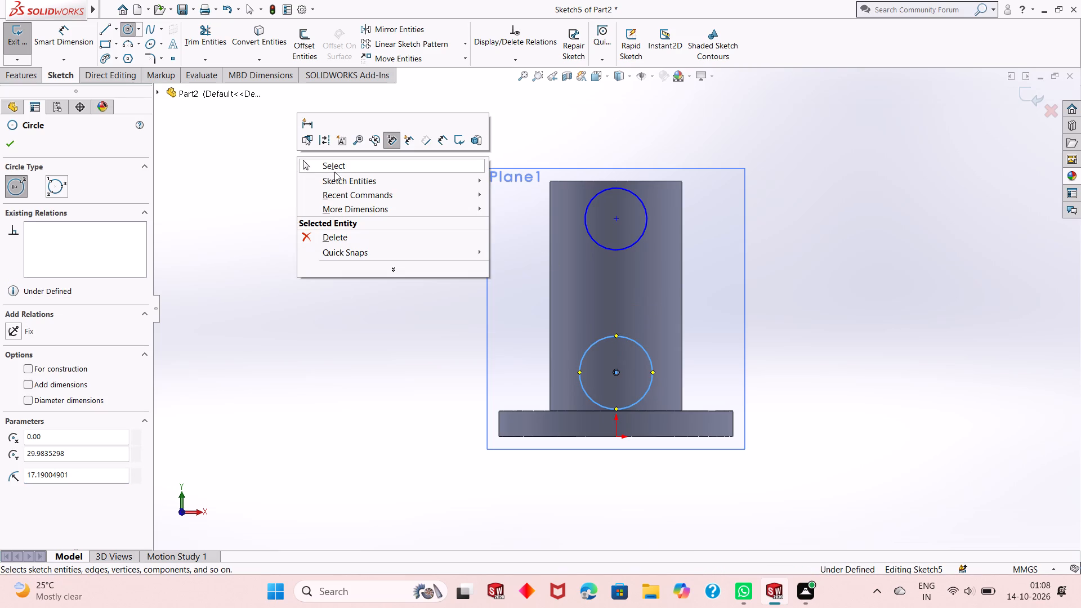
pyautogui.click(338, 173)
pyautogui.click(358, 168)
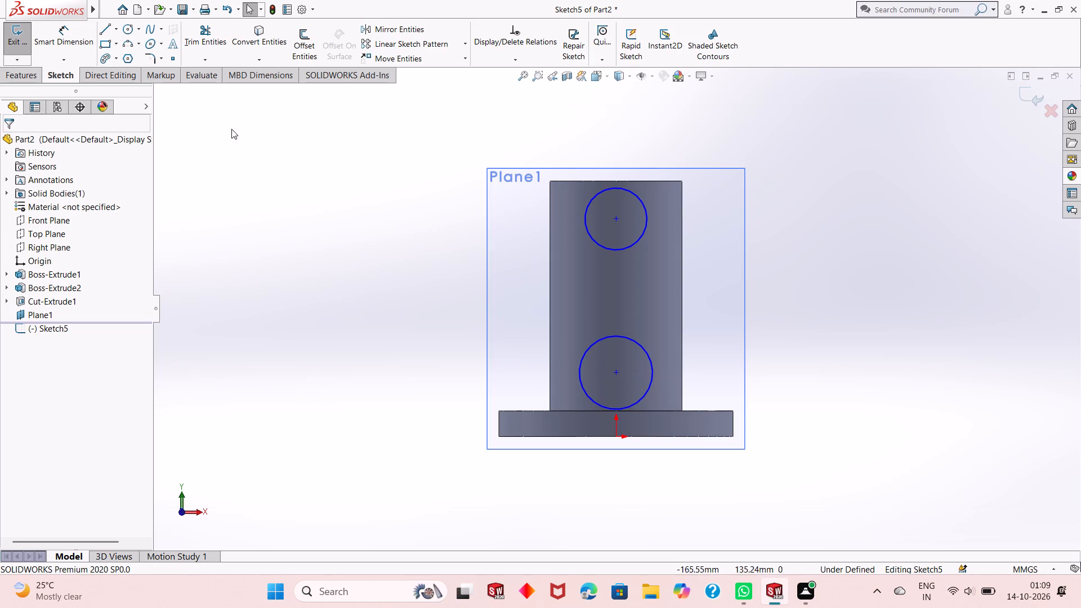
# Dimension the upper circle's diameter as 24 mm.
pyautogui.click(69, 39)
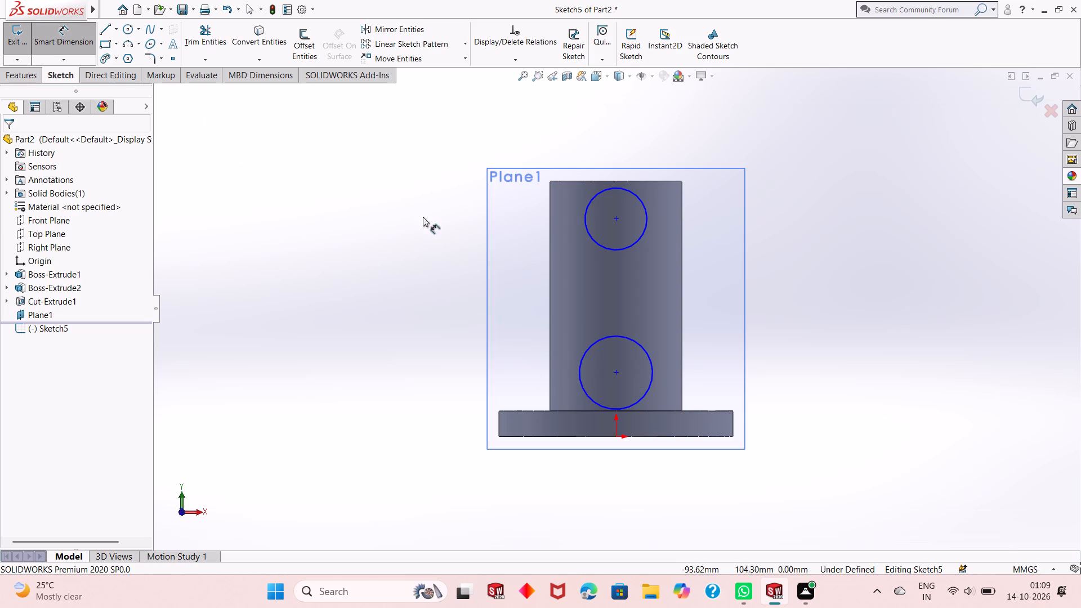
pyautogui.click(615, 248)
pyautogui.click(449, 306)
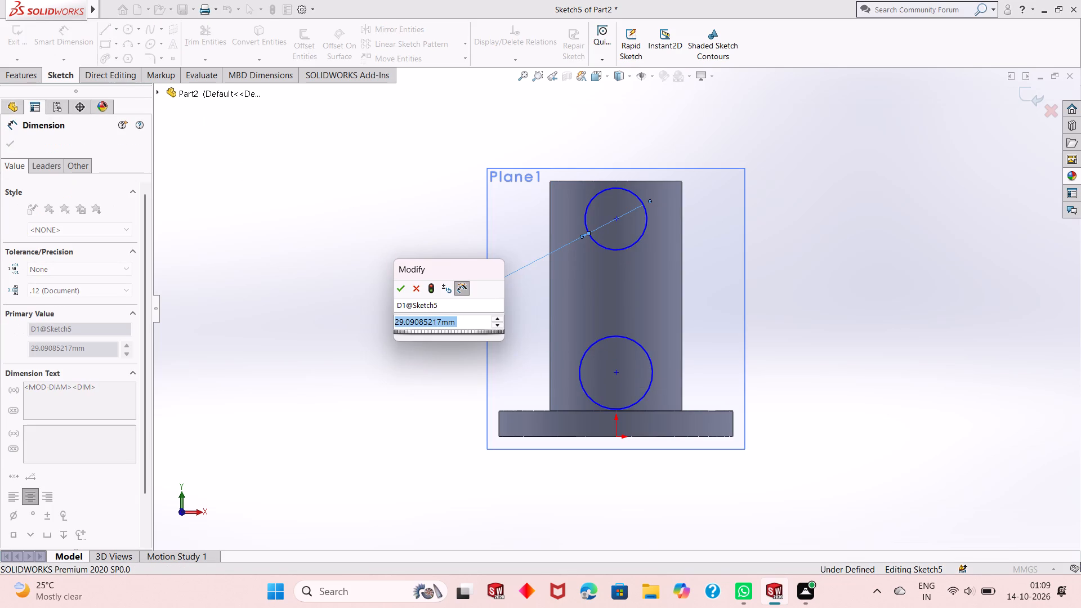
pyautogui.write('24')
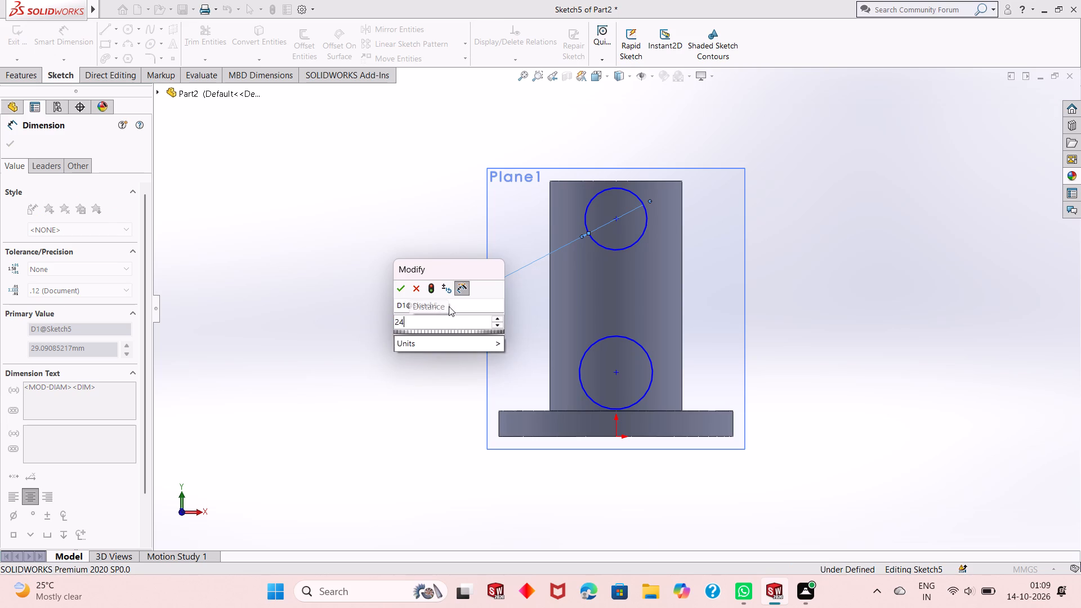
pyautogui.press('Return')
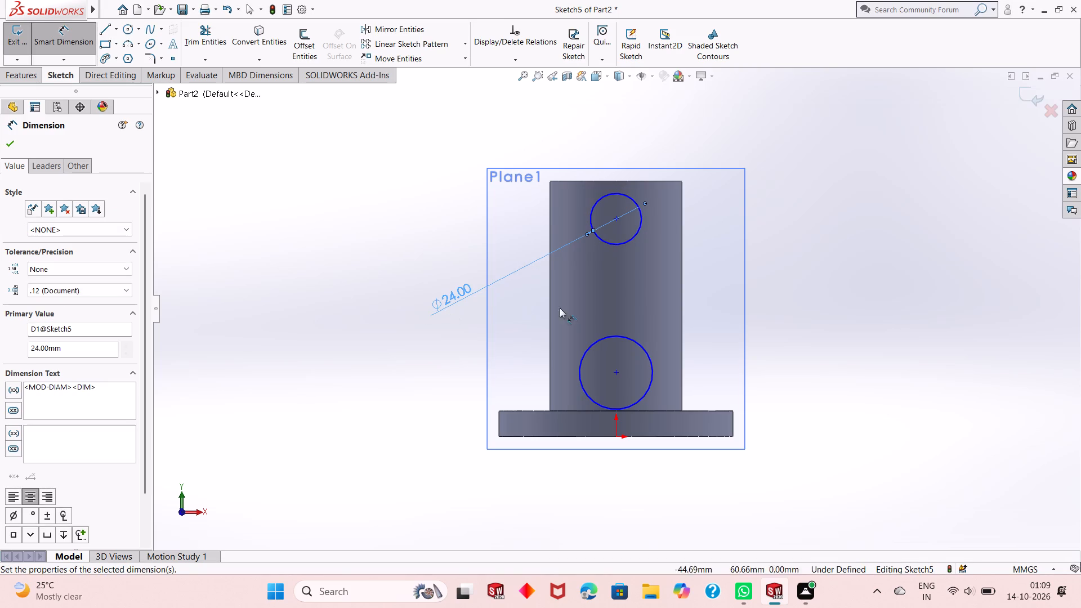
pyautogui.rightClick(301, 200)
pyautogui.click(325, 241)
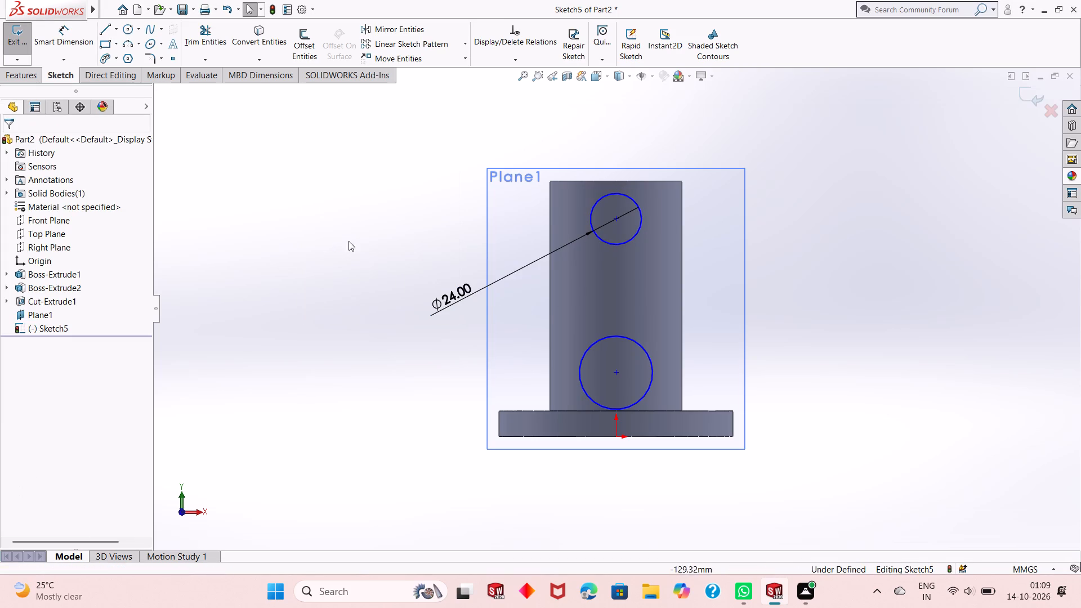
# Add an equal relation between the upper and lower circles.
pyautogui.keyDown('ctrl'); pyautogui.click(608, 244); pyautogui.keyUp('ctrl')
pyautogui.keyDown('ctrl'); pyautogui.click(610, 337); pyautogui.keyUp('ctrl')
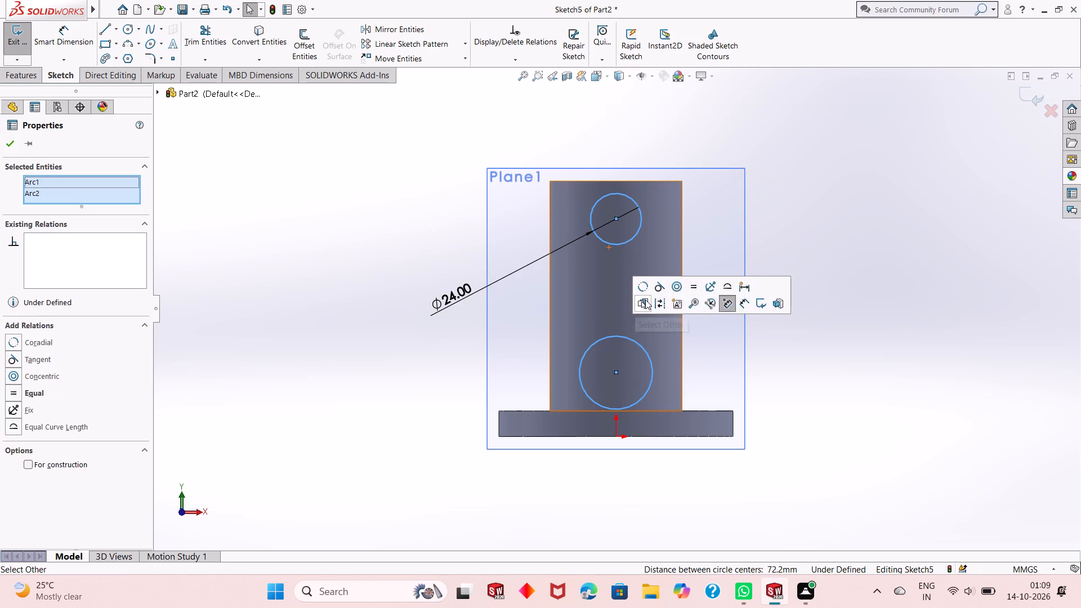
pyautogui.click(692, 287)
pyautogui.click(862, 216)
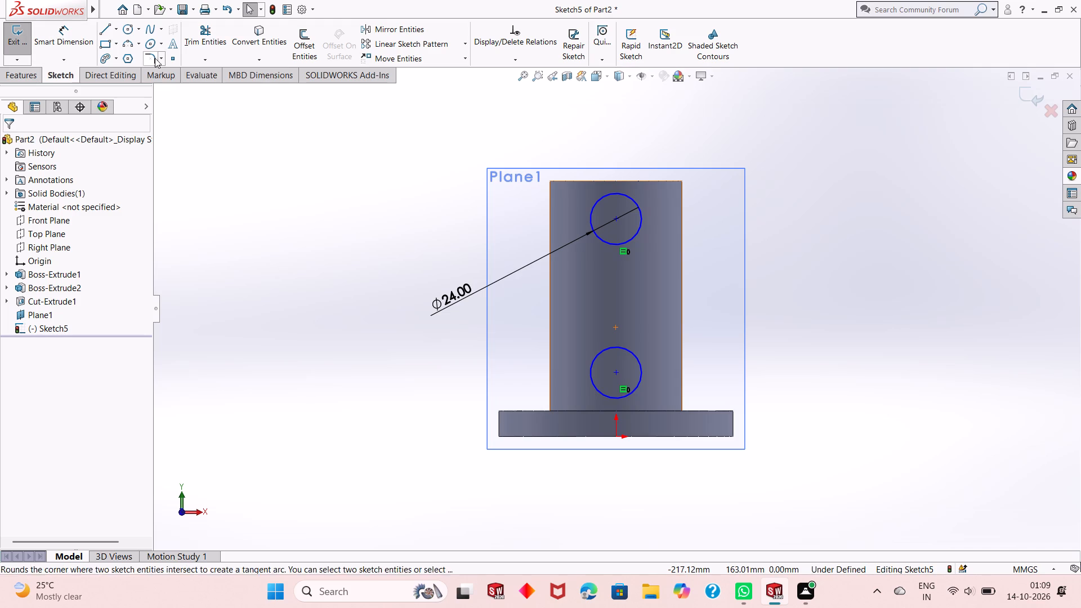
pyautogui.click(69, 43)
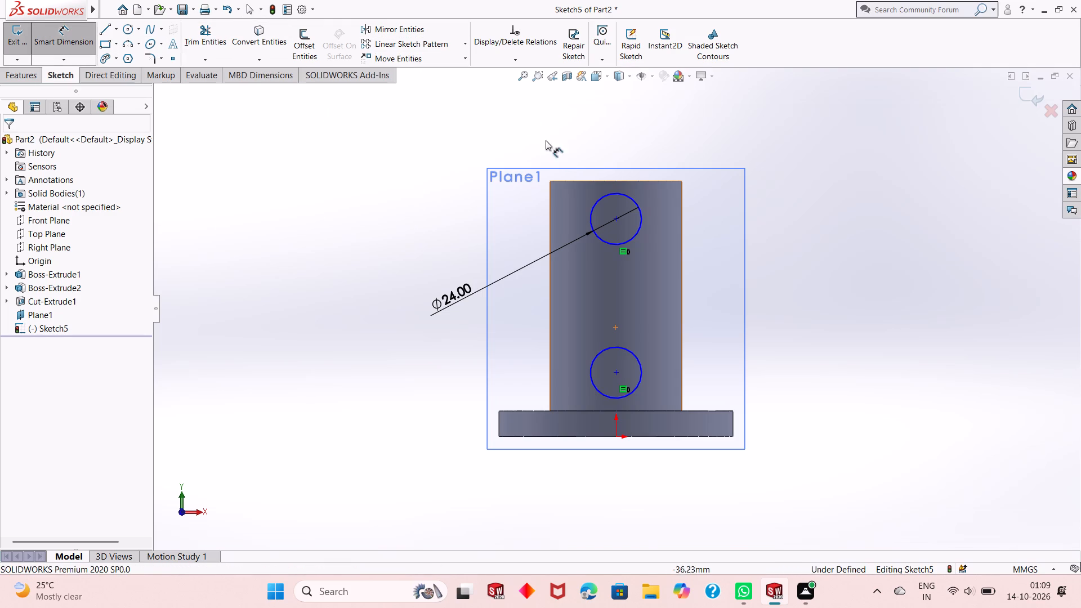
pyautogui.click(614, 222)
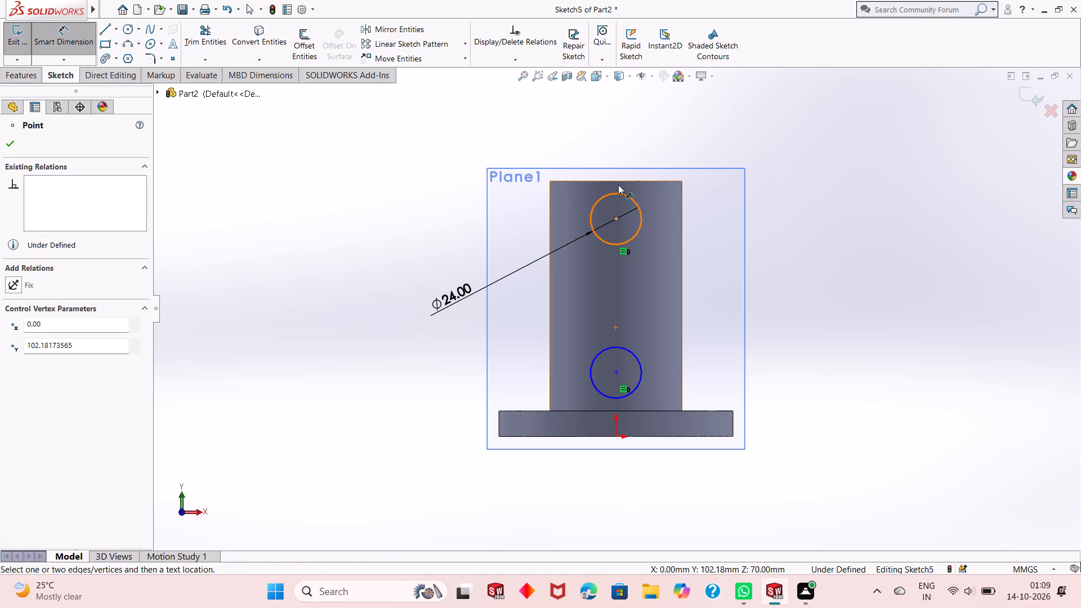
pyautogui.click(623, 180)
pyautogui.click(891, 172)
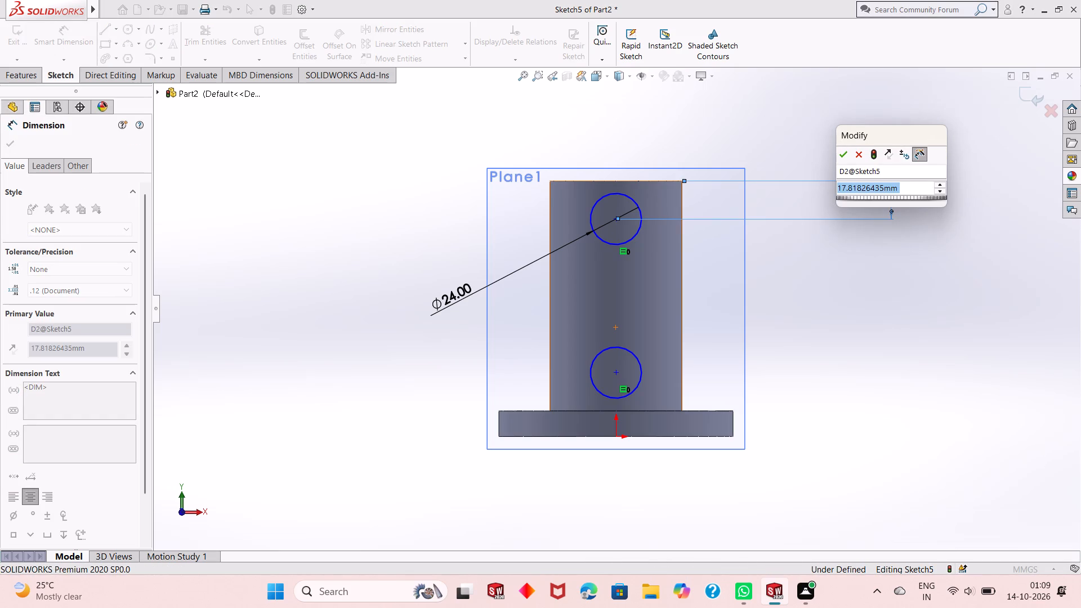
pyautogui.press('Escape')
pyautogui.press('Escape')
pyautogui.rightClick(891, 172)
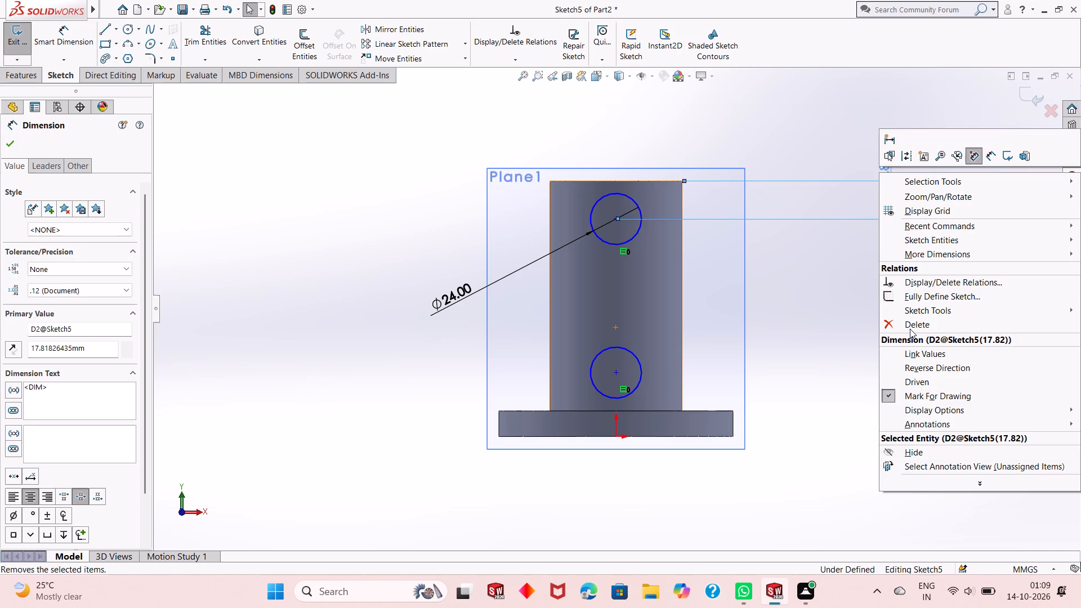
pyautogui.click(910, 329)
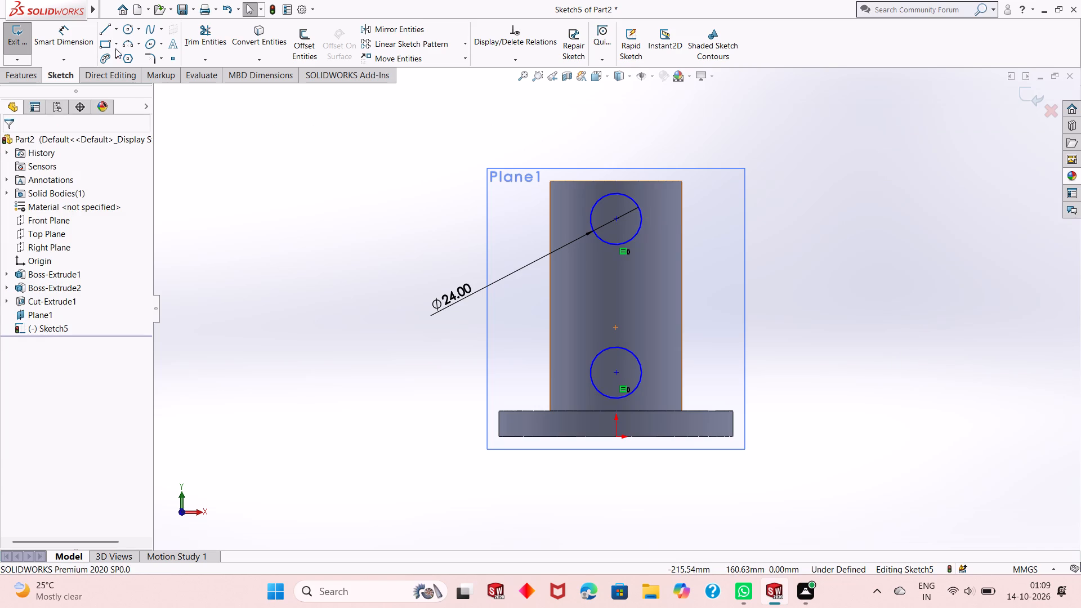
# Dimension the lower circle's centre 36 mm above the base disc's bottom edge.
pyautogui.click(81, 42)
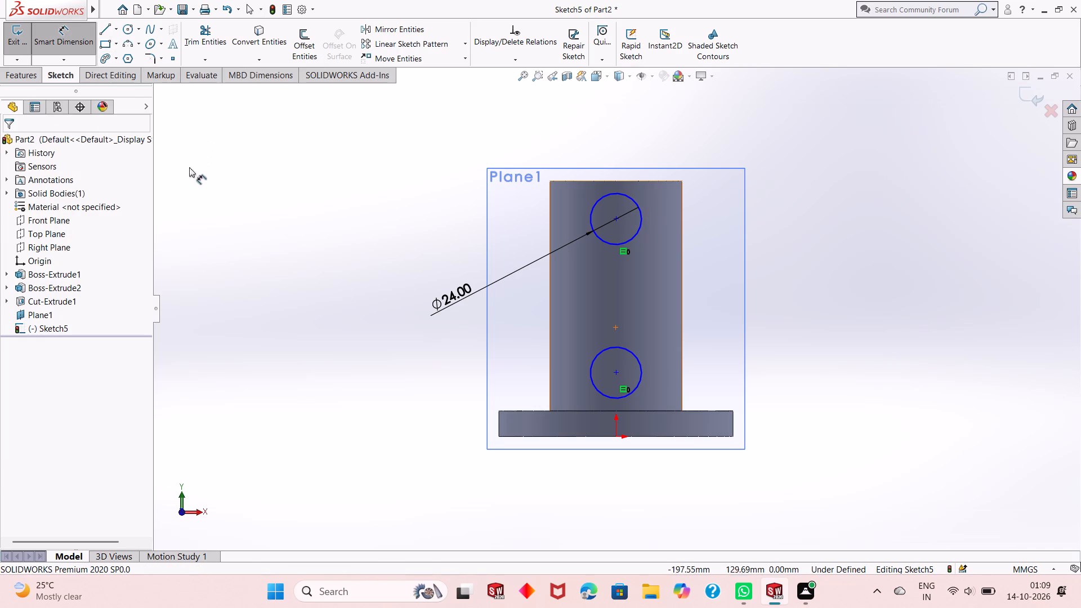
pyautogui.click(598, 438)
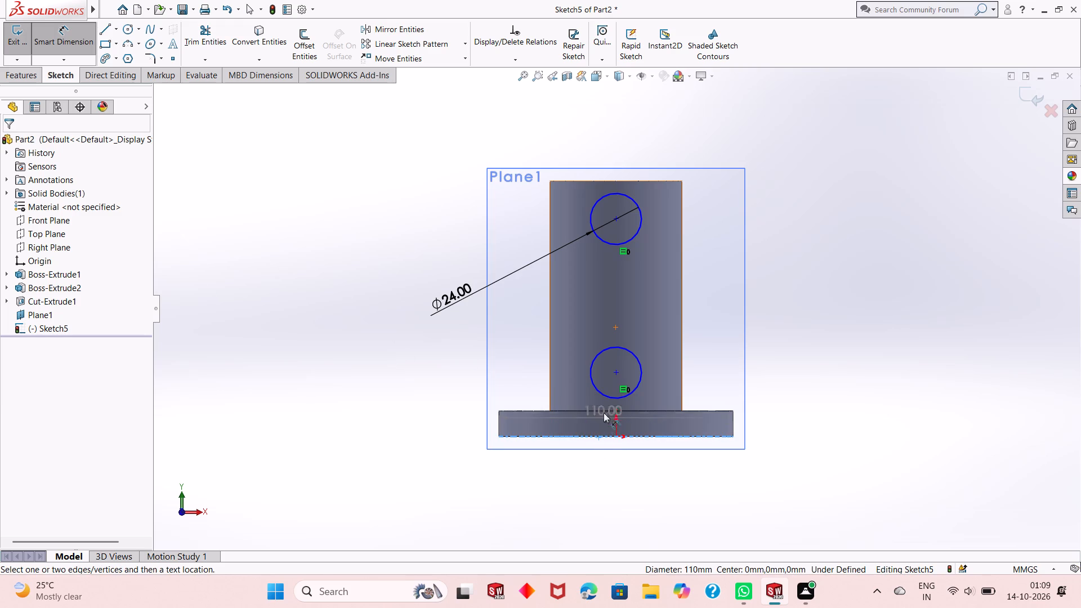
pyautogui.click(614, 374)
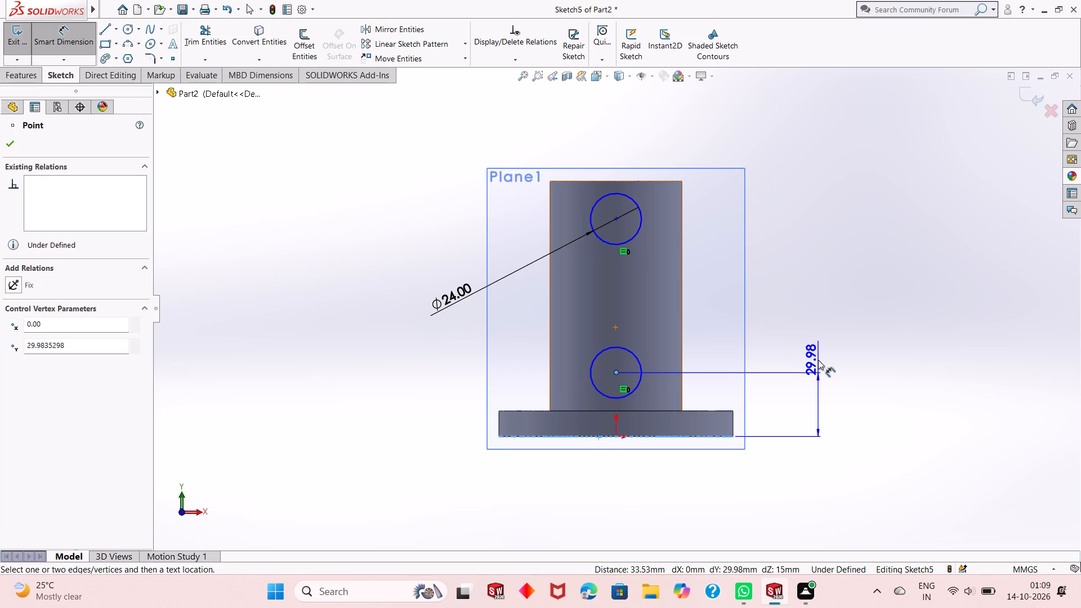
pyautogui.click(818, 360)
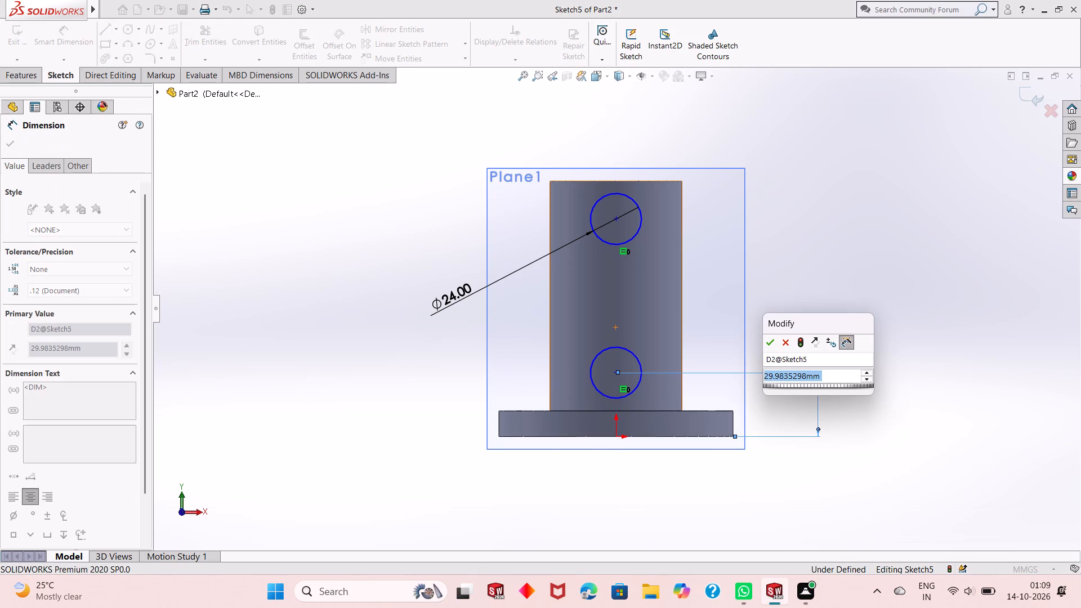
pyautogui.write('36')
pyautogui.press('Return')
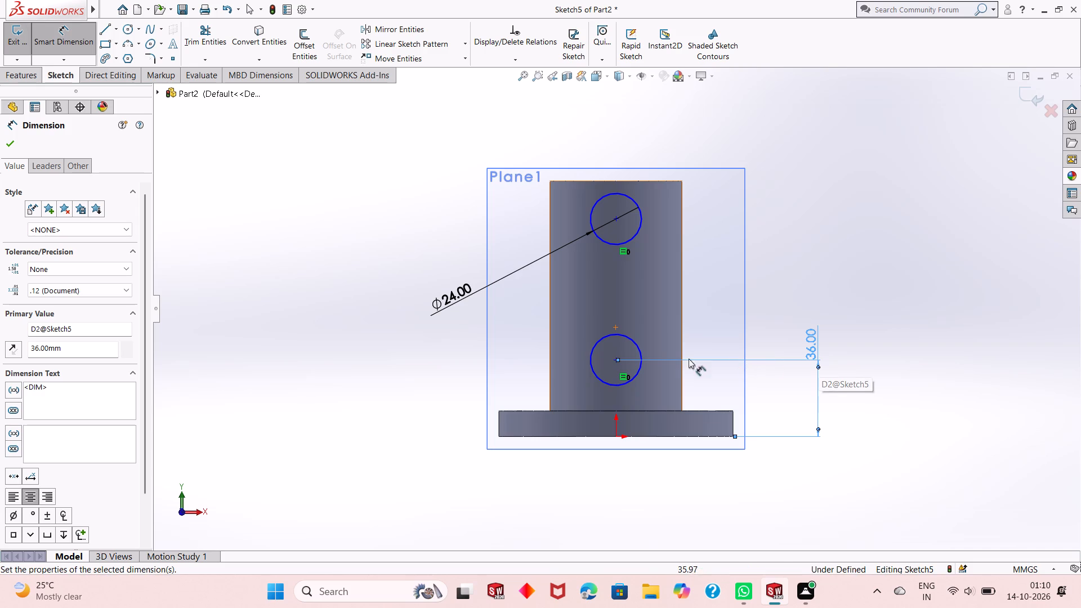
# Dimension the vertical distance between the two circle centres as 66 mm.
pyautogui.click(619, 363)
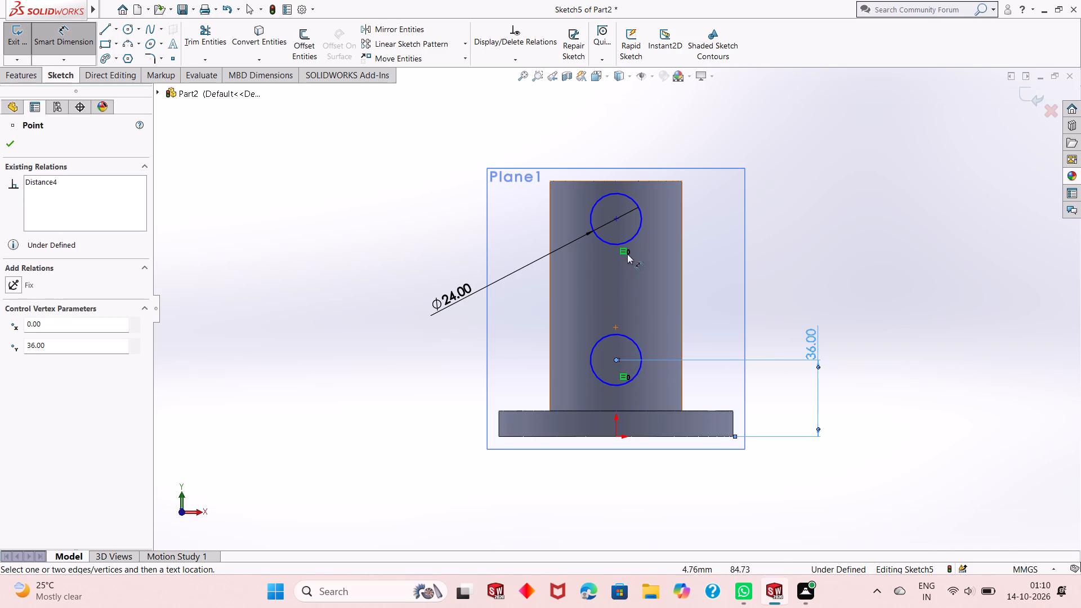
pyautogui.click(617, 219)
pyautogui.click(794, 222)
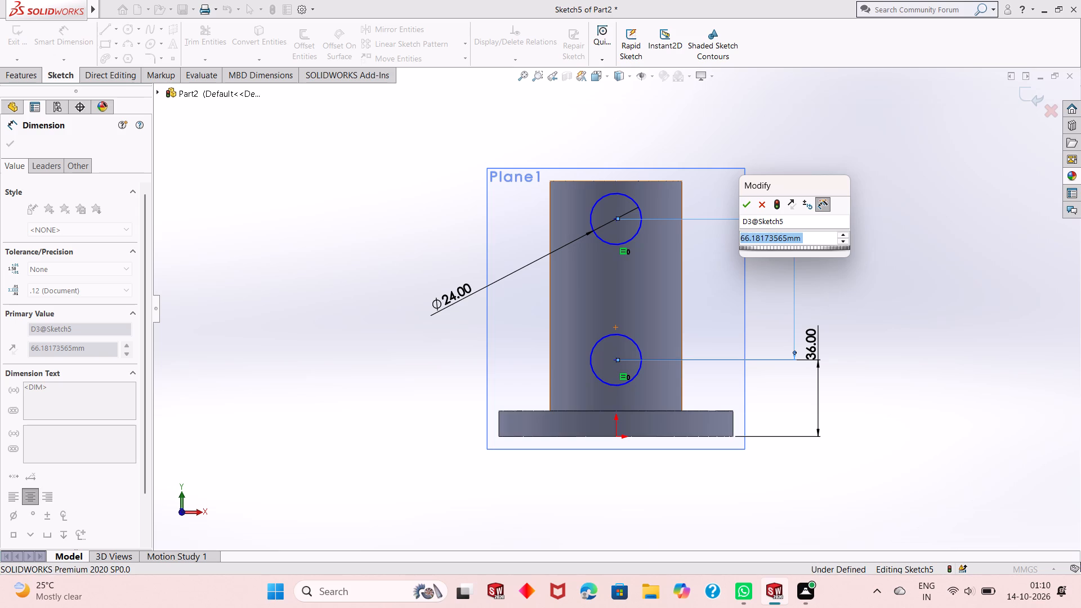
pyautogui.write('66')
pyautogui.press('Return')
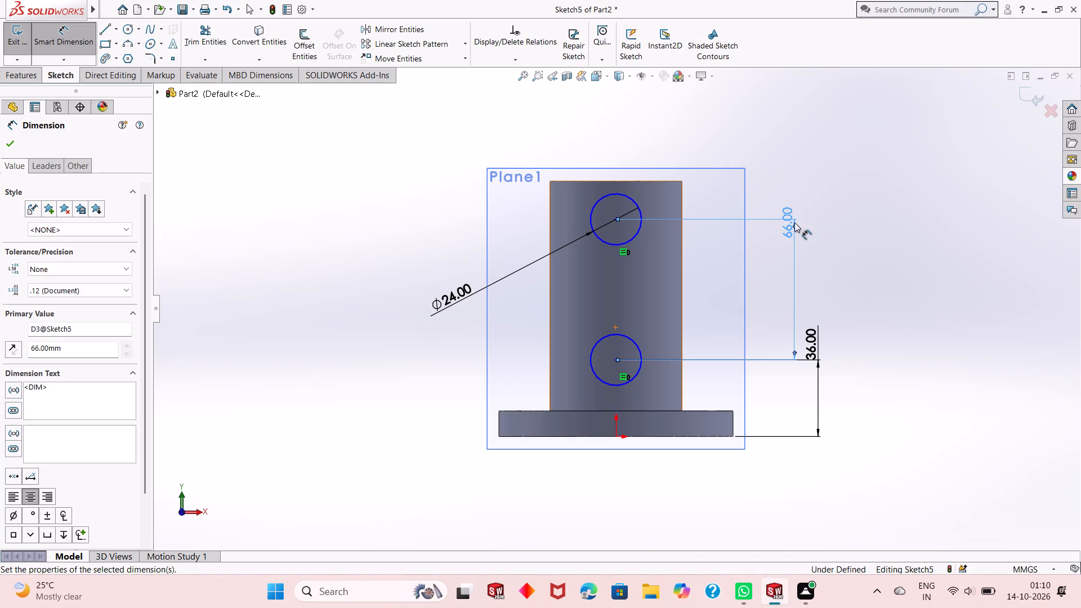
pyautogui.rightClick(852, 186)
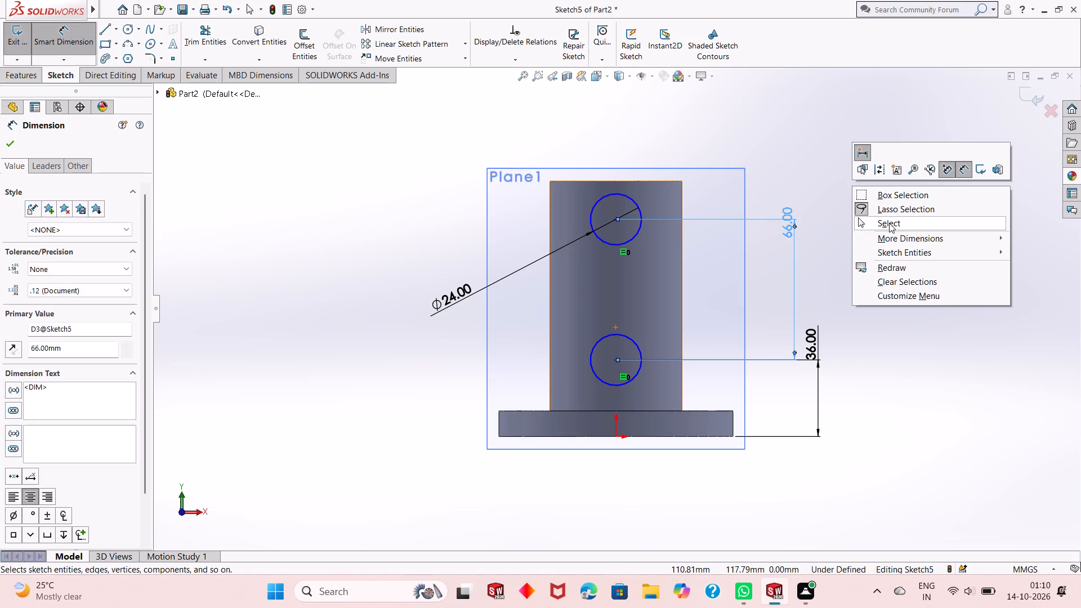
pyautogui.click(889, 223)
# Add a vertical relation between both circle centres and the origin.
pyautogui.click(615, 360)
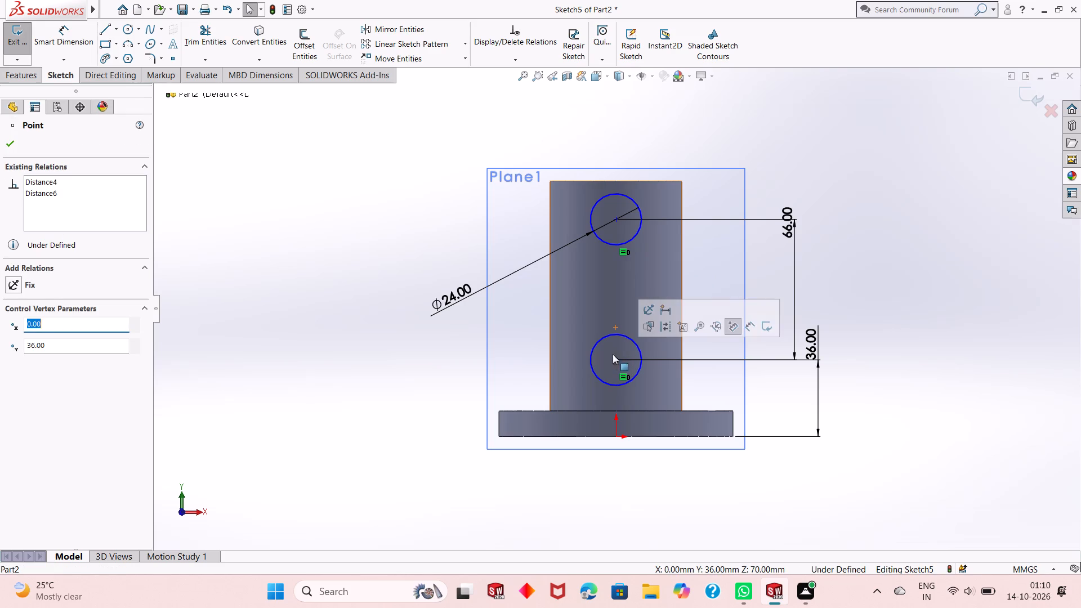
pyautogui.keyDown('ctrl'); pyautogui.click(615, 220); pyautogui.keyUp('ctrl')
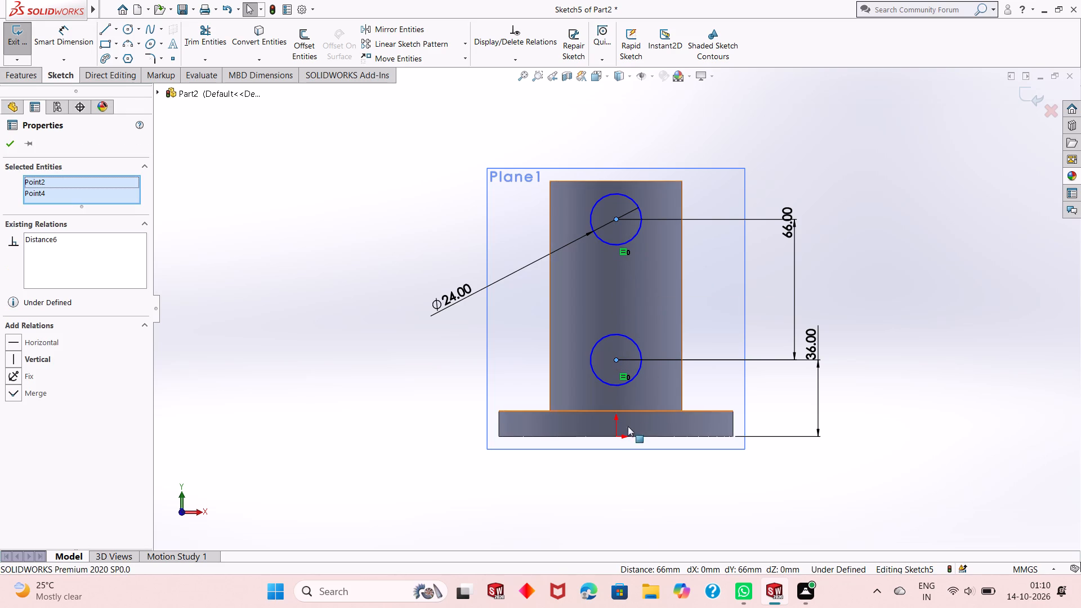
pyautogui.keyDown('ctrl'); pyautogui.click(614, 440); pyautogui.keyUp('ctrl')
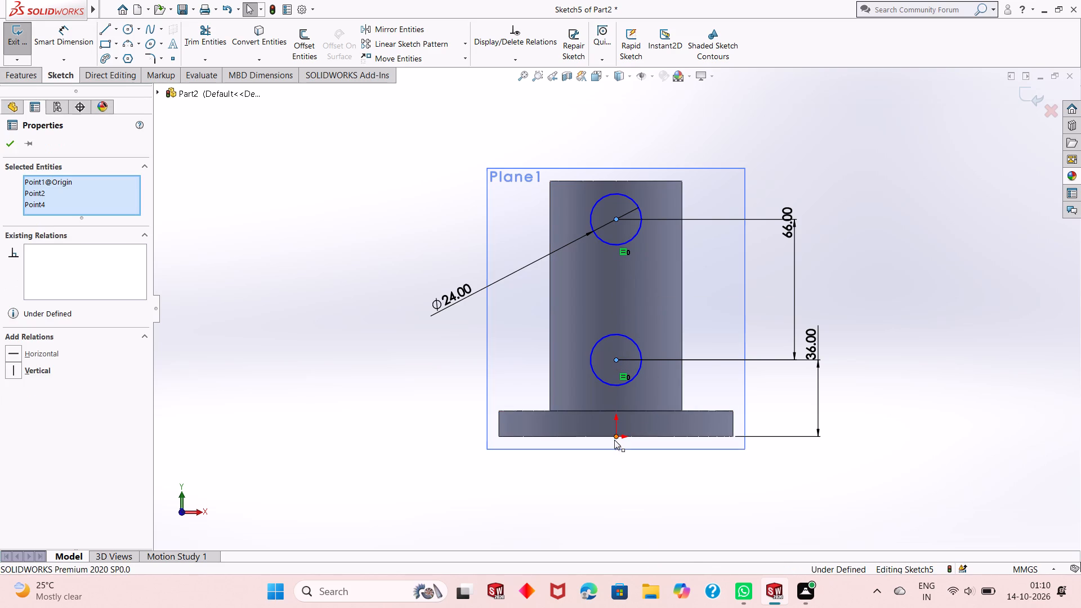
pyautogui.click(664, 387)
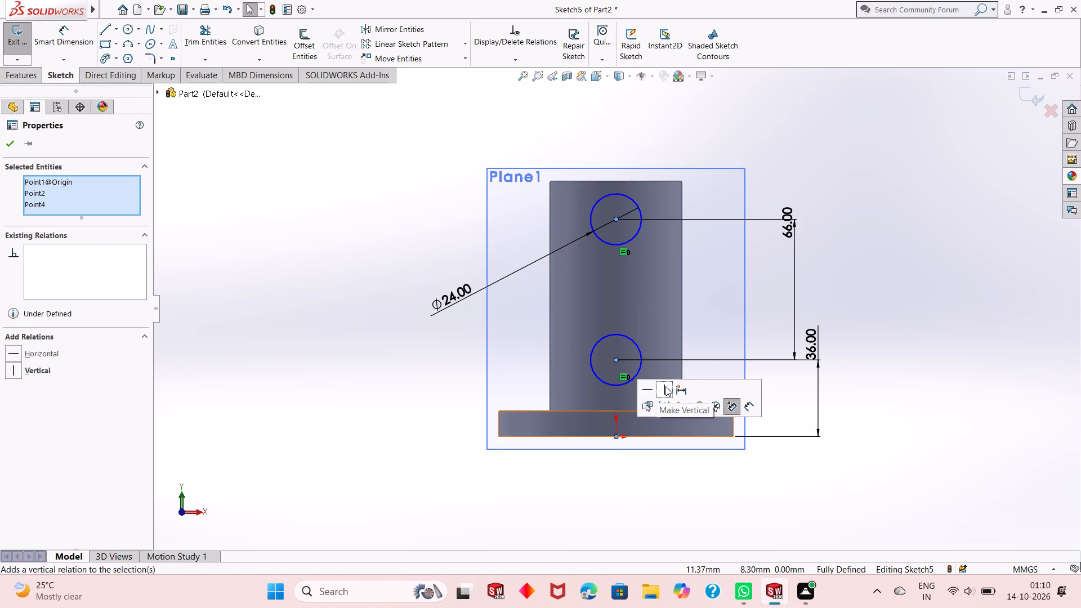
pyautogui.rightClick(269, 256)
pyautogui.click(253, 260)
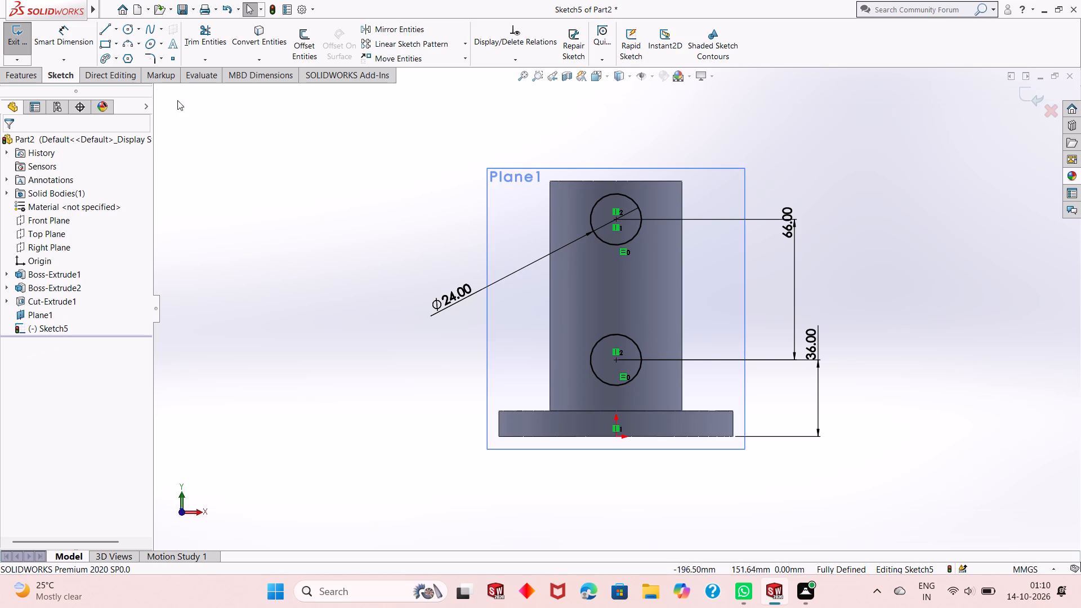
# Draw two vertical lines joining the circles' left side points and right side points to outline a slot.
pyautogui.click(108, 31)
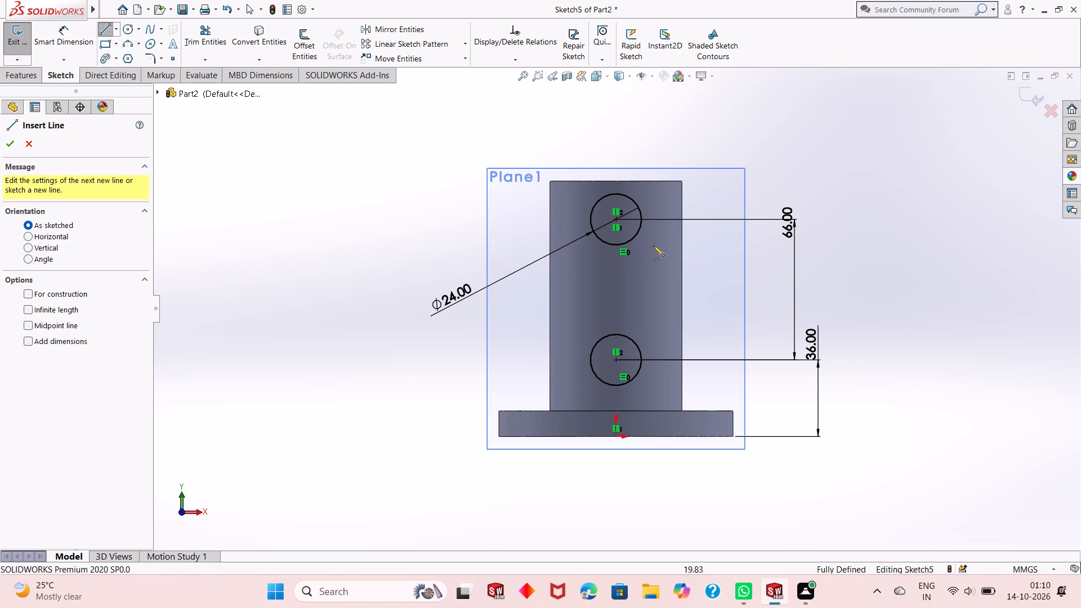
pyautogui.click(588, 218)
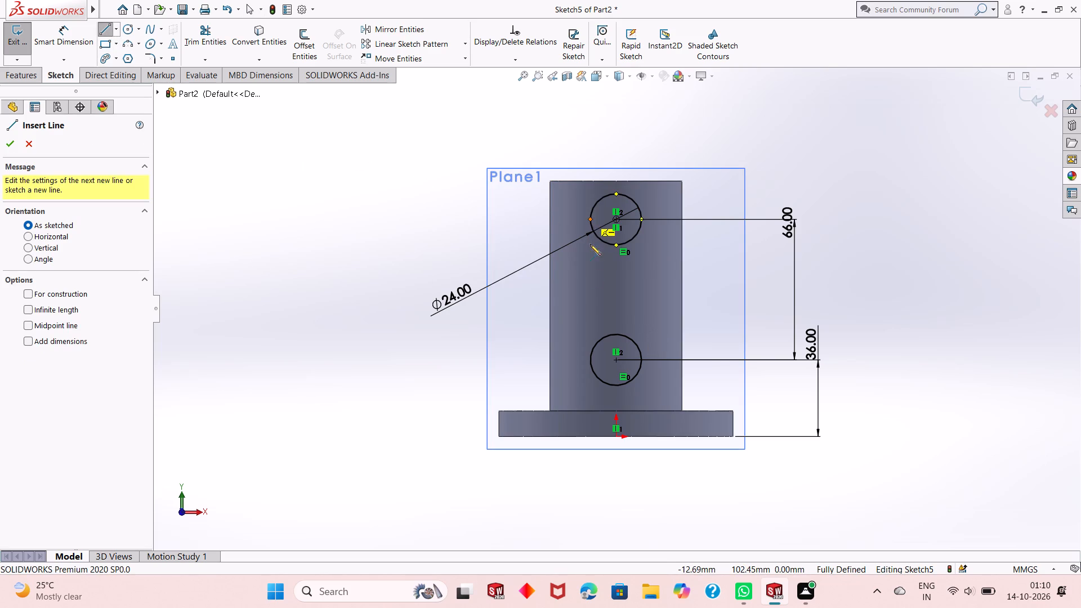
pyautogui.click(589, 361)
pyautogui.rightClick(359, 327)
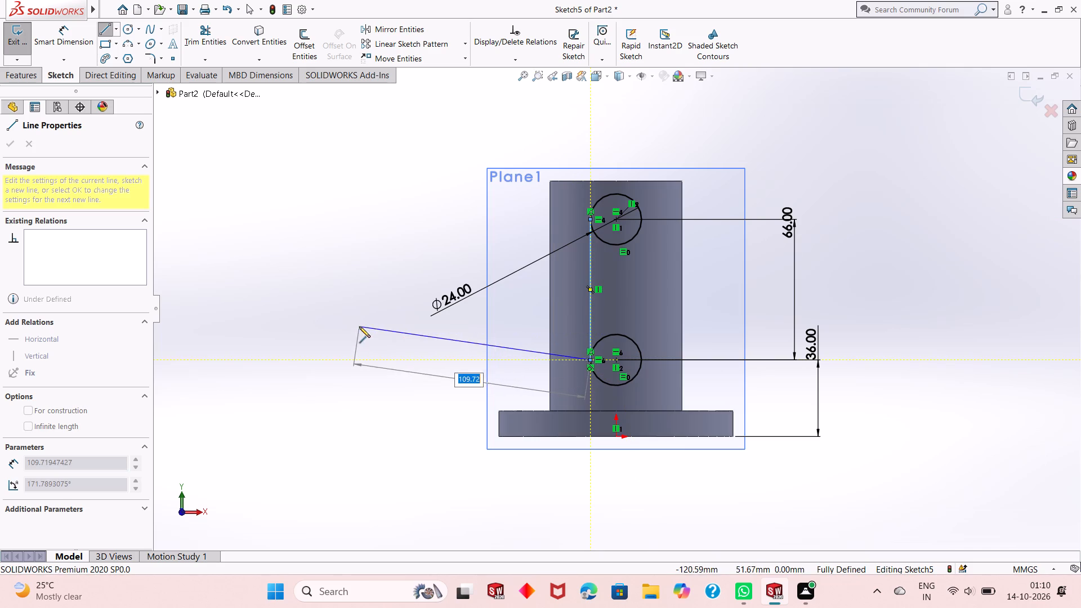
pyautogui.click(377, 335)
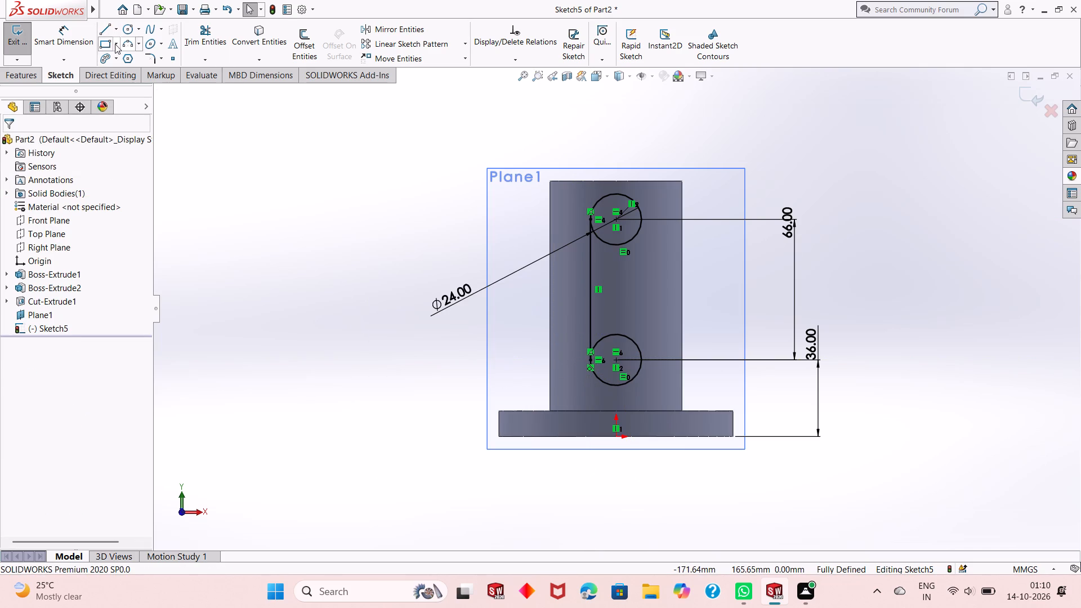
pyautogui.click(104, 30)
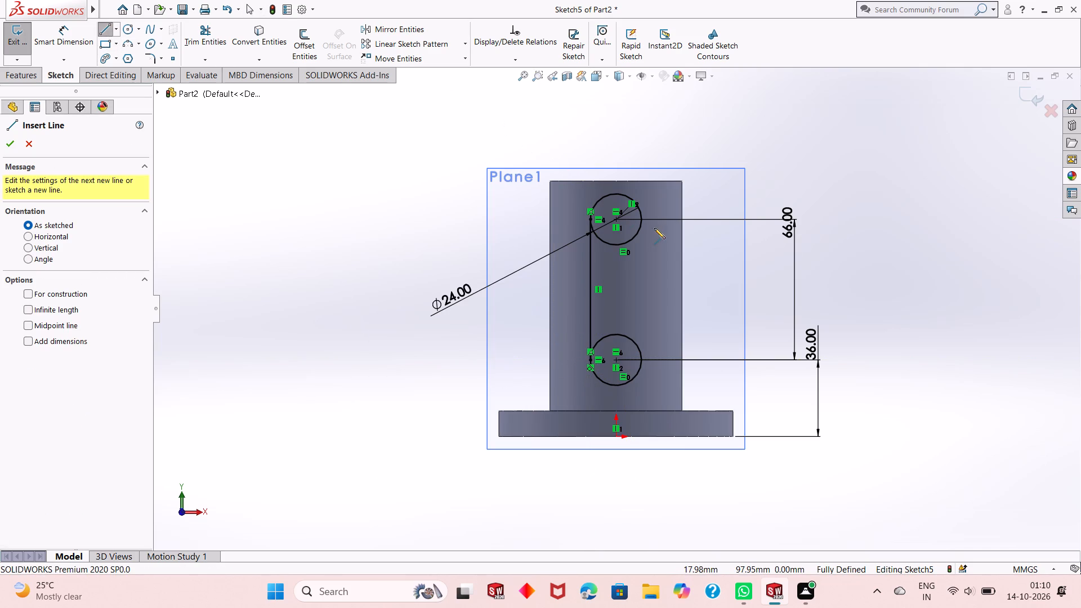
pyautogui.click(641, 217)
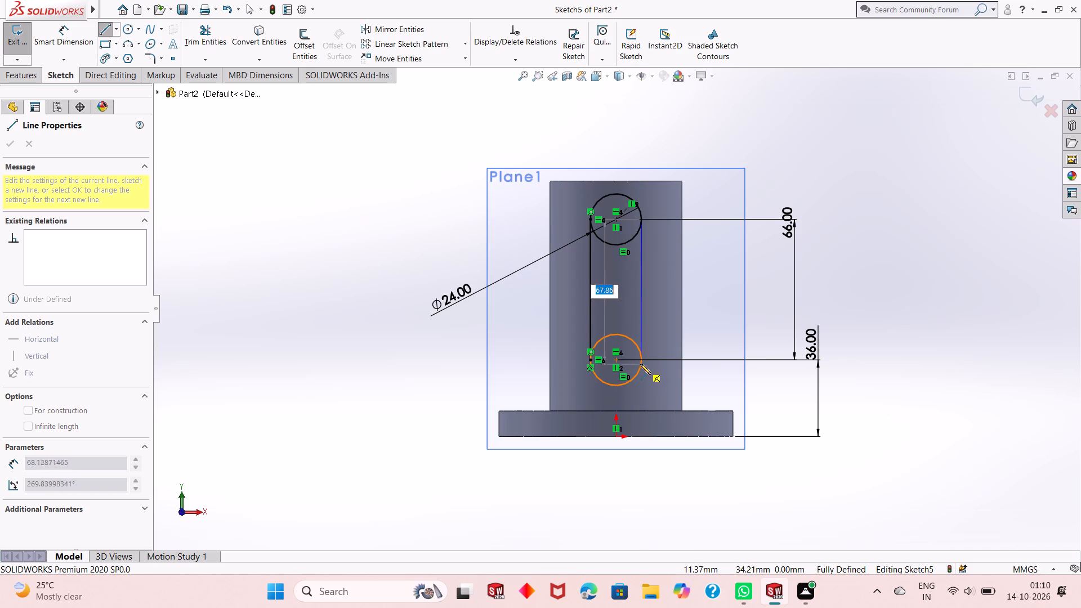
pyautogui.click(644, 362)
pyautogui.rightClick(865, 284)
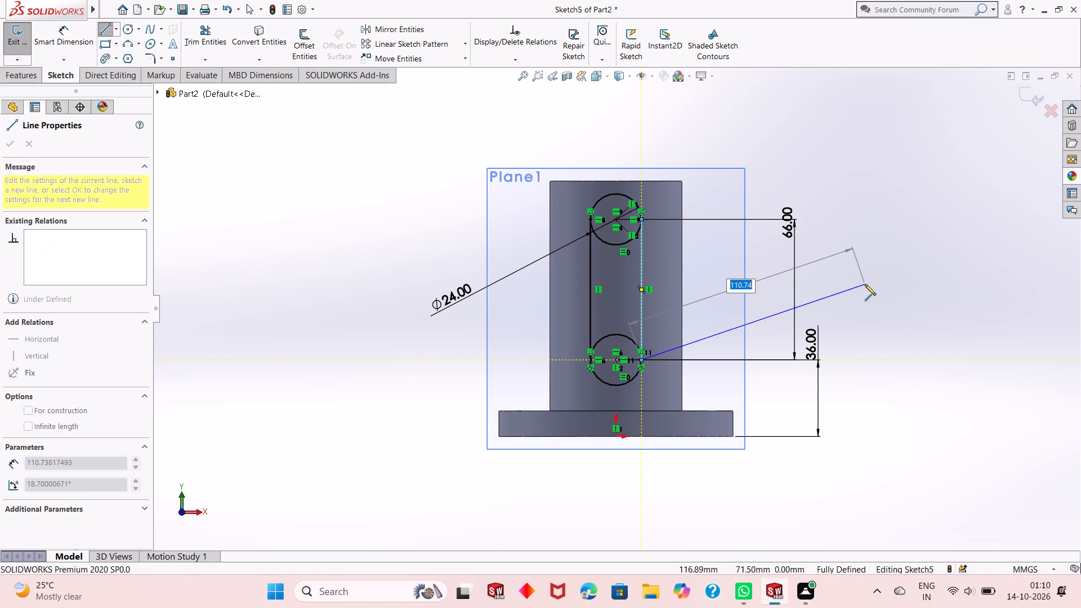
pyautogui.click(931, 289)
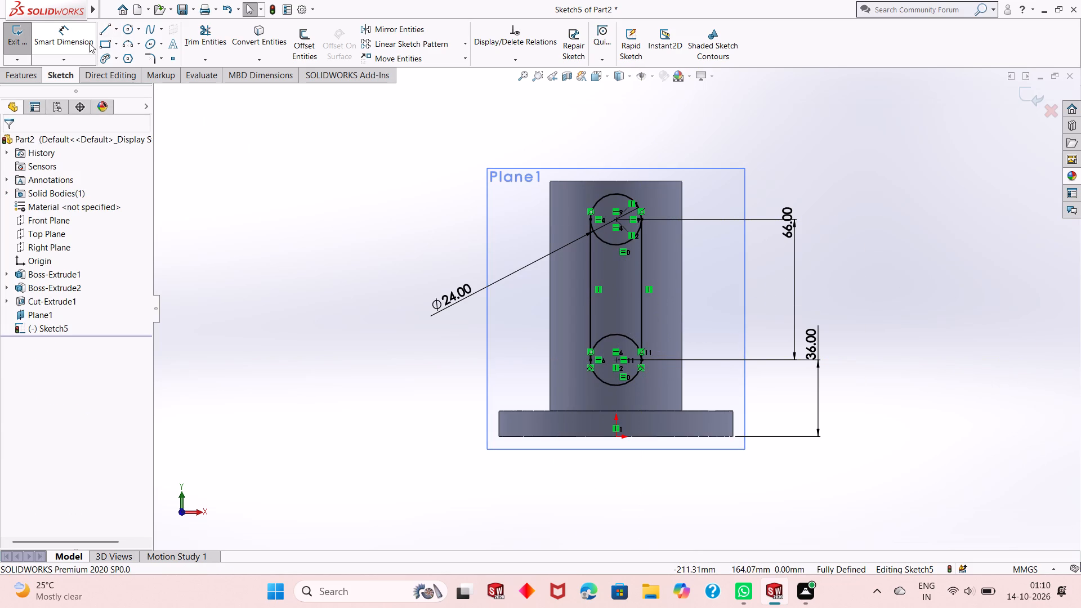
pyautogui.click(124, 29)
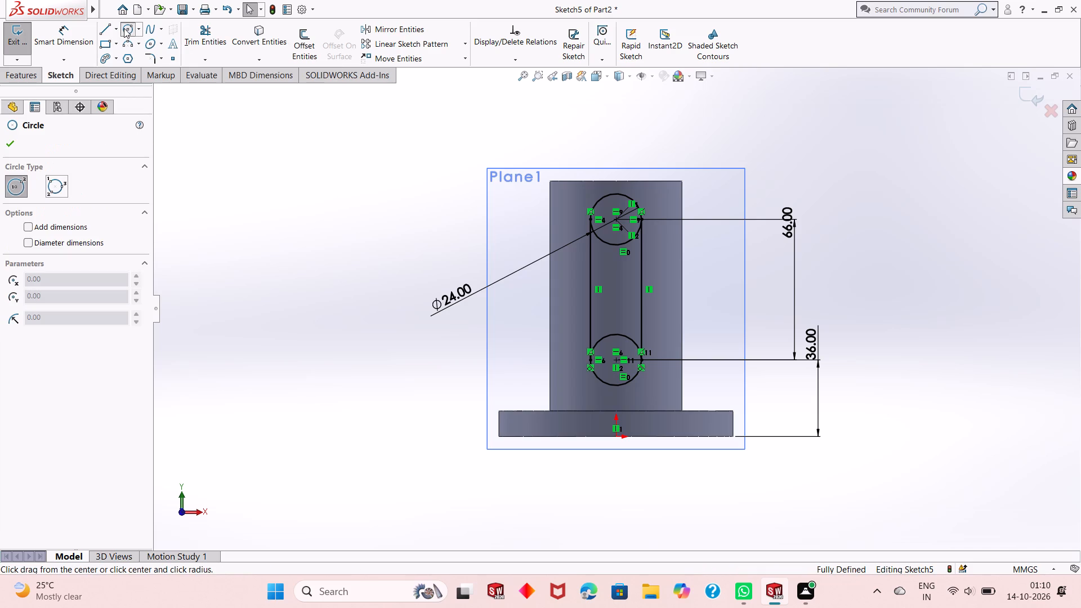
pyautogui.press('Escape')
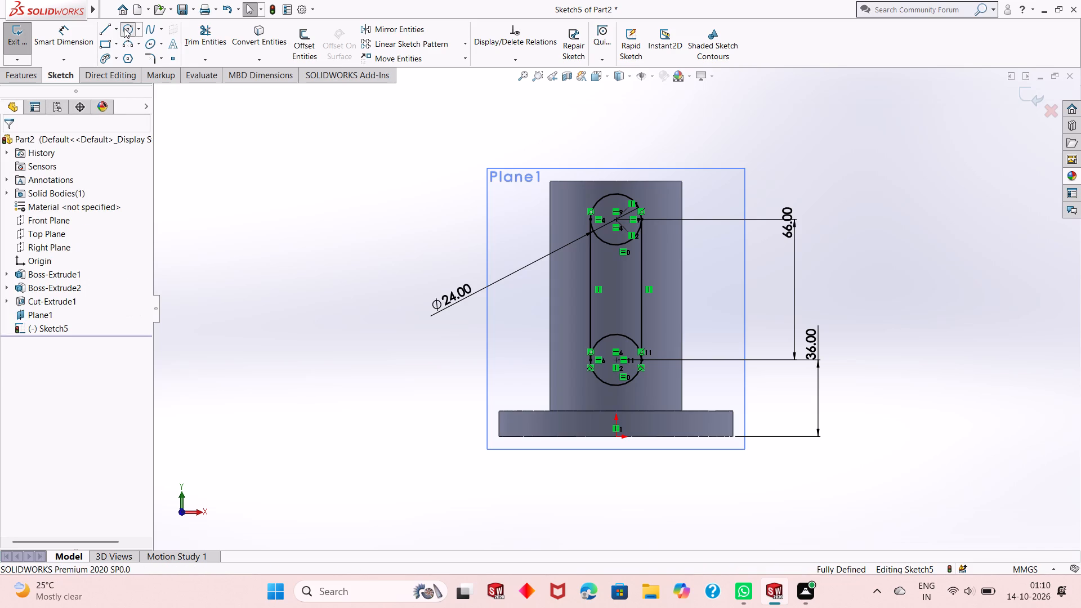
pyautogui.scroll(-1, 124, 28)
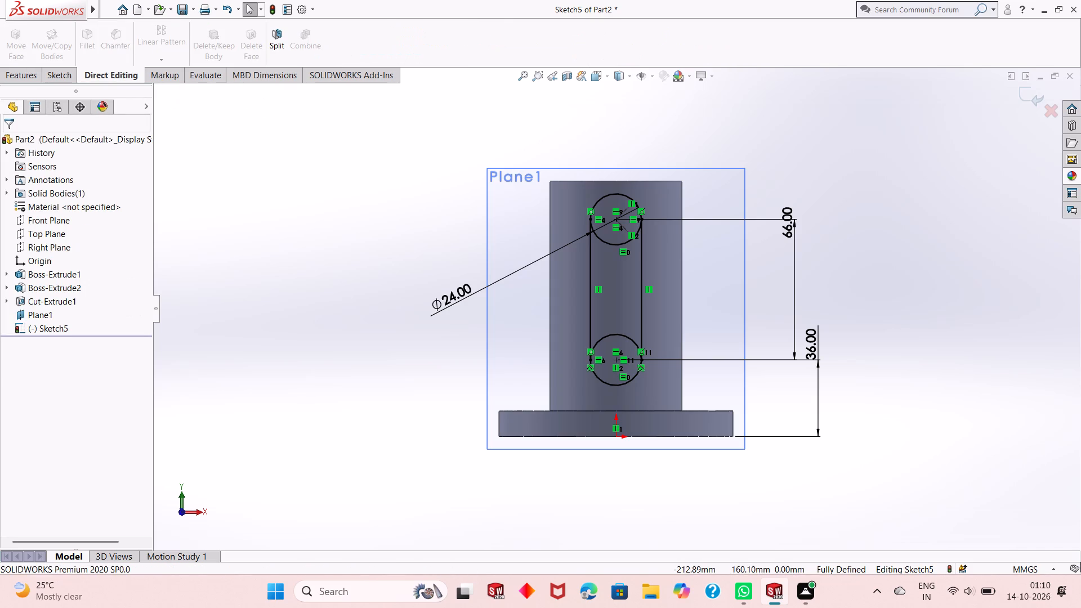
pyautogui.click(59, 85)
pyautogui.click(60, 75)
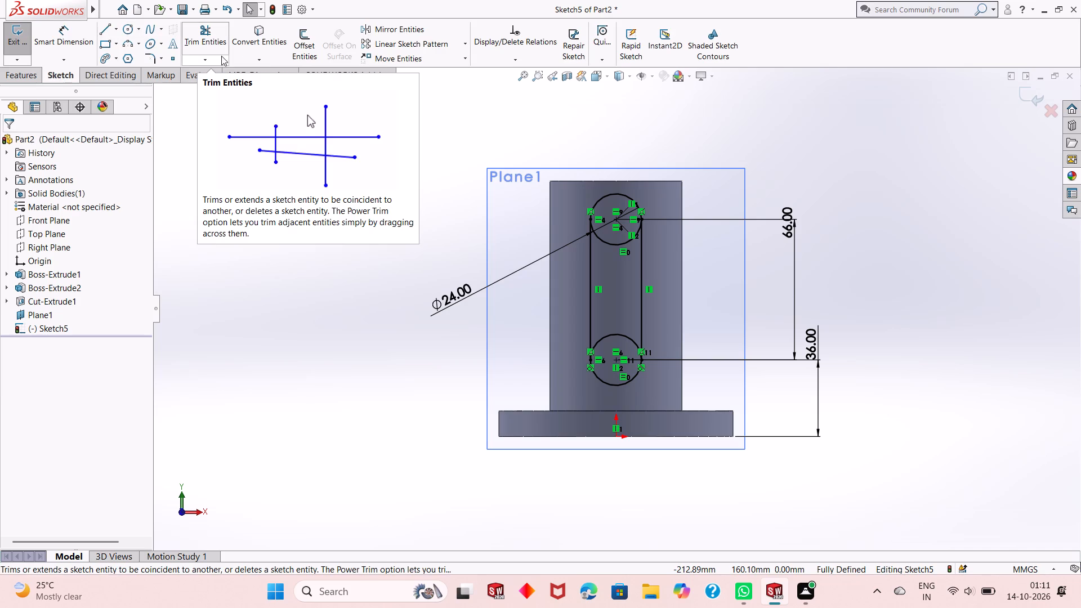
# Trim the inner half of each circle with Trim to closest, leaving a closed slot profile.
pyautogui.click(210, 43)
pyautogui.scroll(-4, 622, 225)
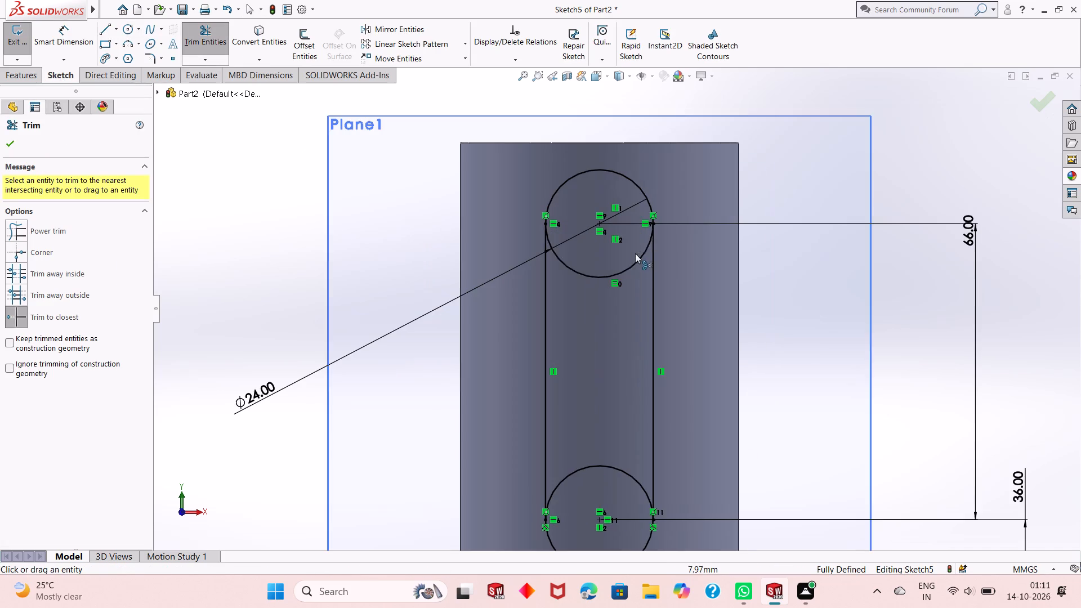
pyautogui.click(591, 276)
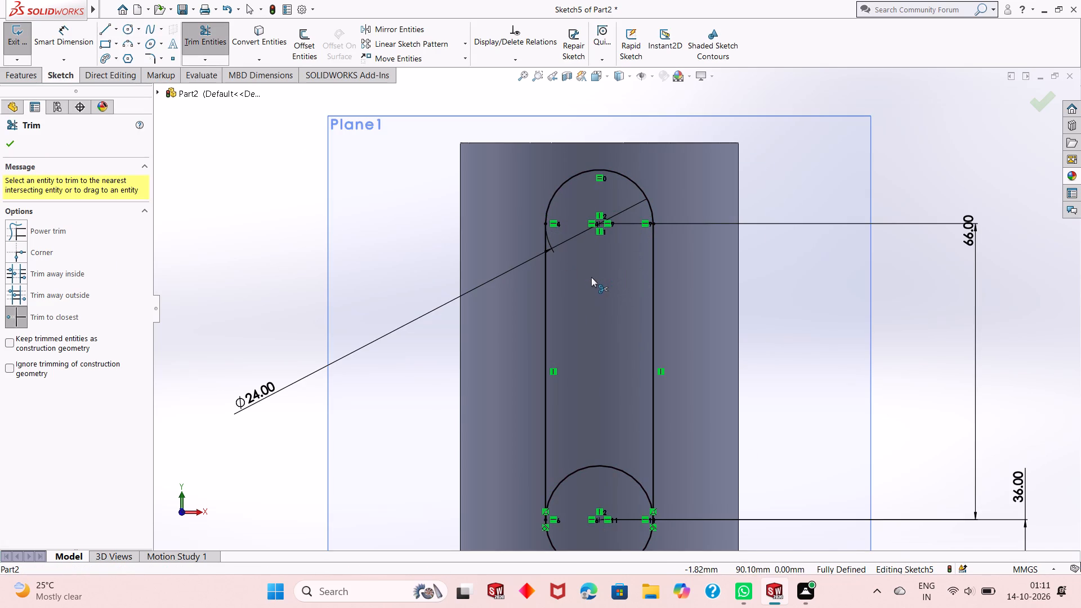
pyautogui.scroll(2, 591, 277)
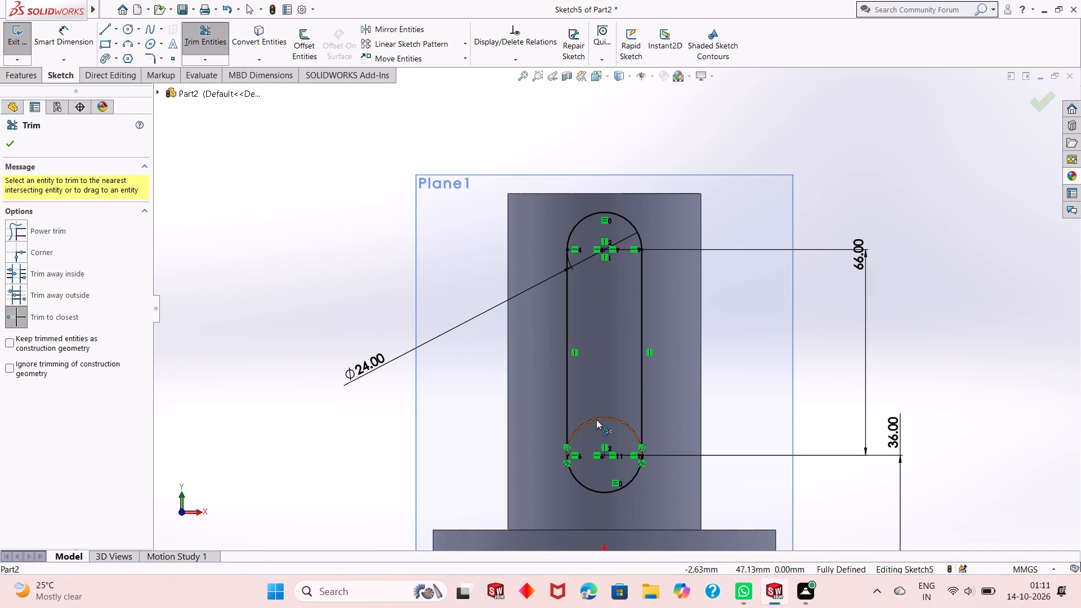
pyautogui.click(596, 419)
pyautogui.rightClick(244, 111)
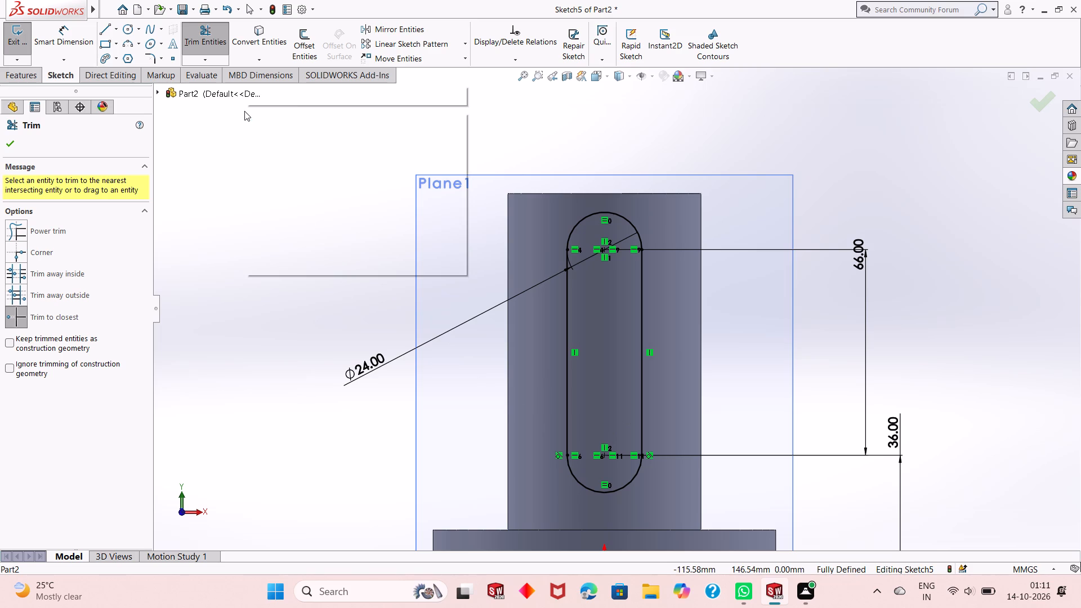
pyautogui.click(267, 149)
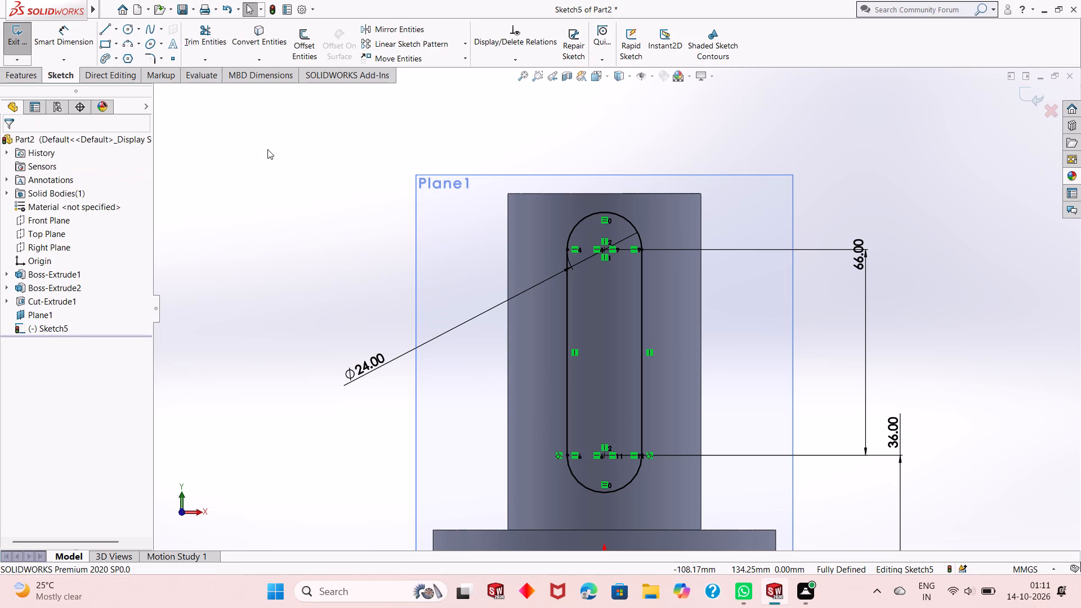
# Extrude the slot profile toward the cylindrical boss, with the direction reversed and the end condition Up To Next.
pyautogui.moveTo(421, 268); pyautogui.dragTo(365, 288, button='middle')
pyautogui.scroll(2, 364, 289)
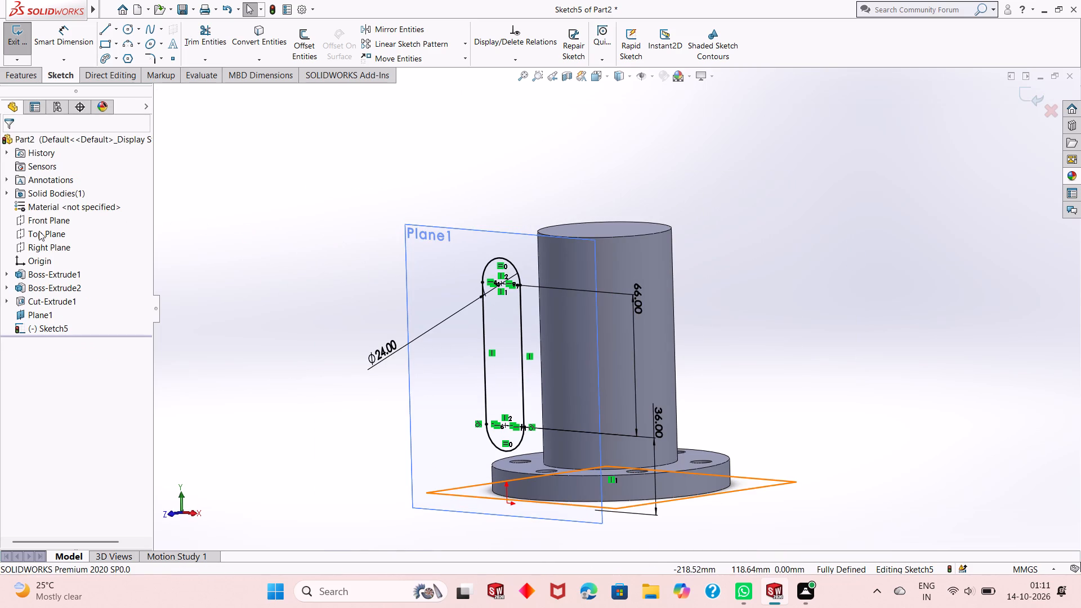
pyautogui.click(19, 72)
pyautogui.click(21, 50)
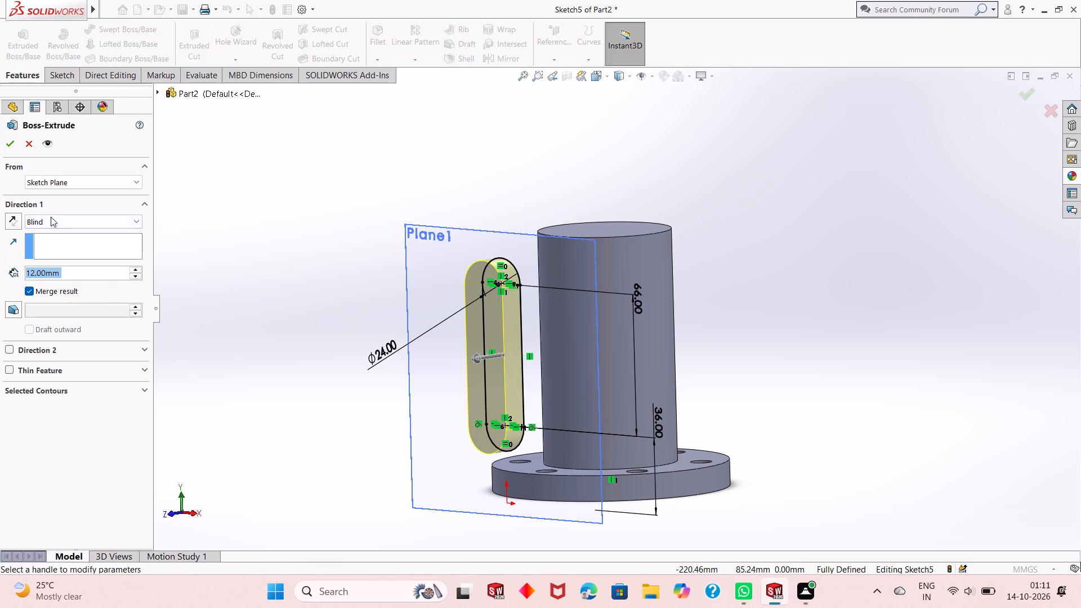
pyautogui.click(53, 220)
pyautogui.click(7, 224)
pyautogui.click(7, 223)
pyautogui.click(99, 216)
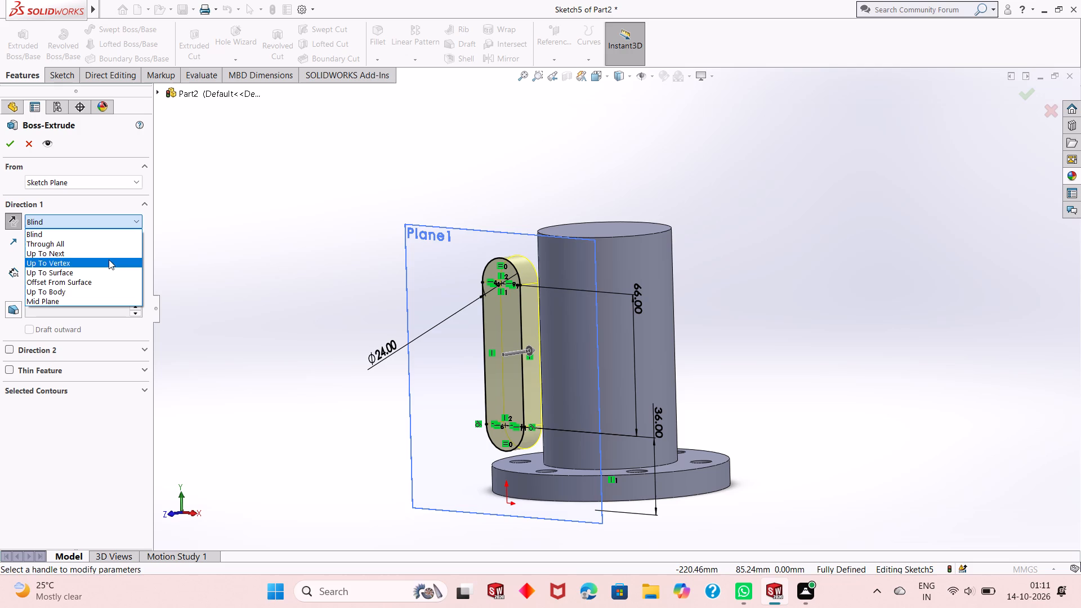
pyautogui.click(107, 251)
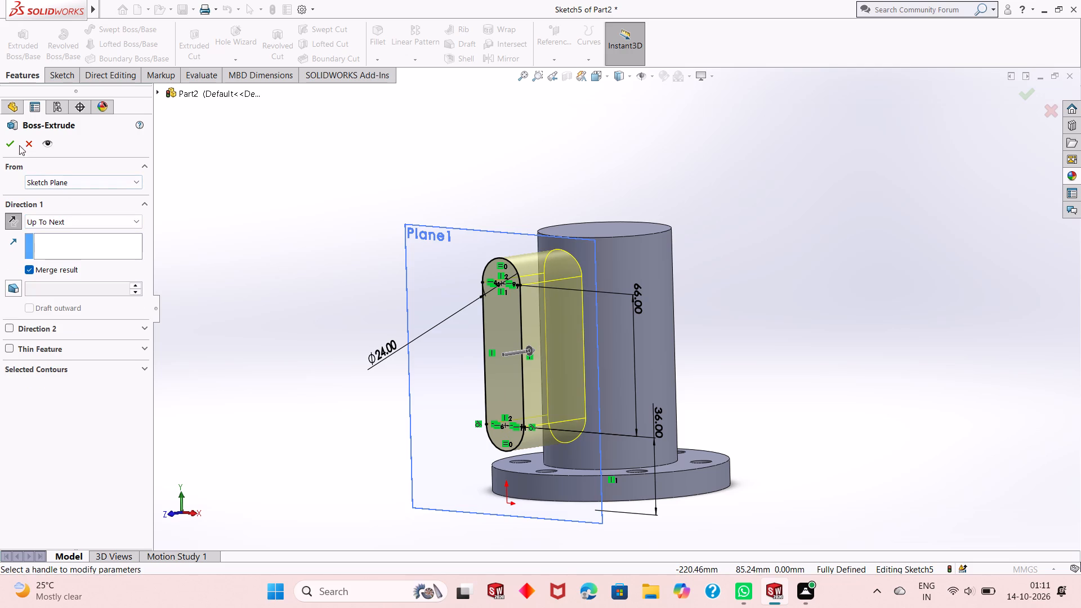
pyautogui.click(9, 144)
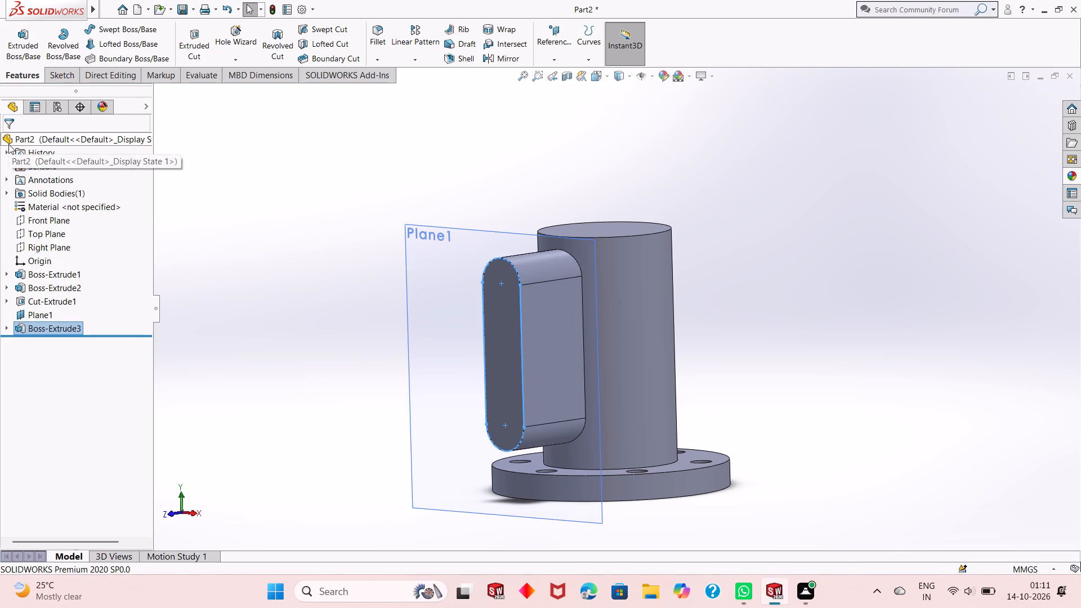
# Hide the offset plane Plane1.
pyautogui.click(354, 270)
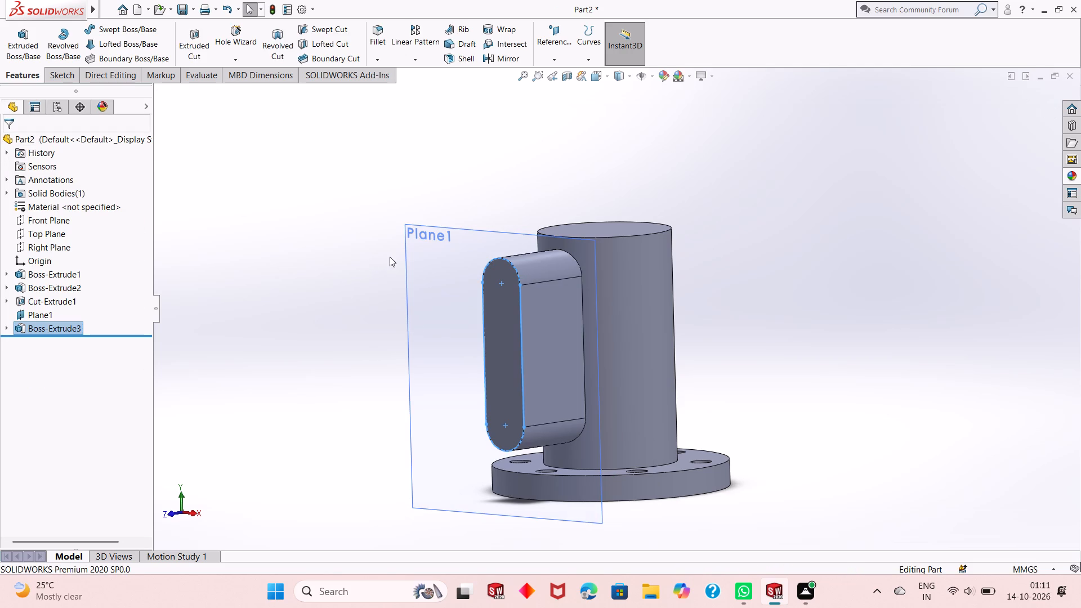
pyautogui.rightClick(423, 248)
pyautogui.click(467, 235)
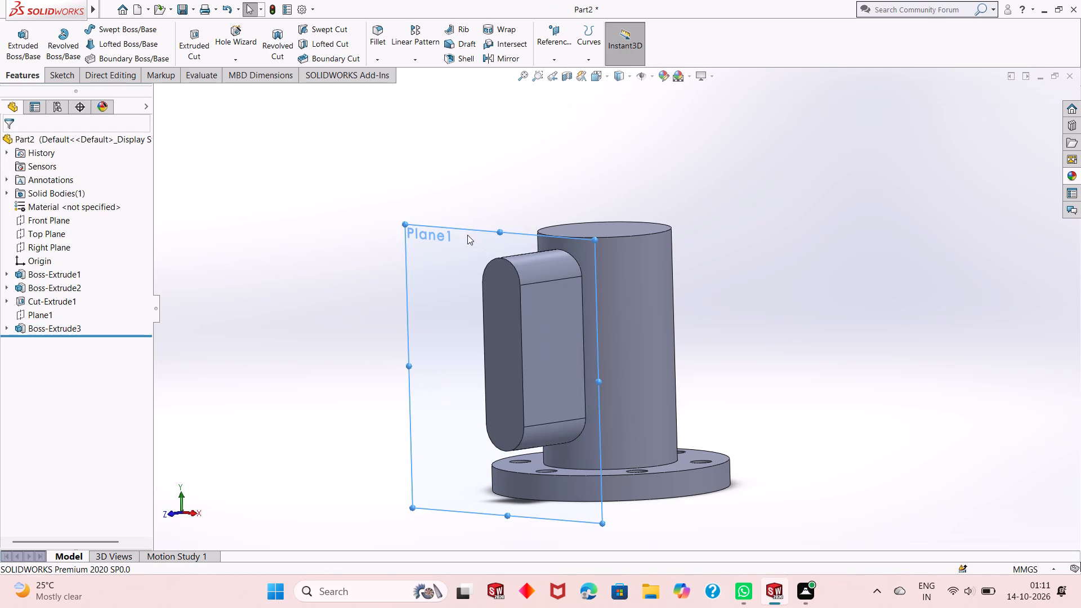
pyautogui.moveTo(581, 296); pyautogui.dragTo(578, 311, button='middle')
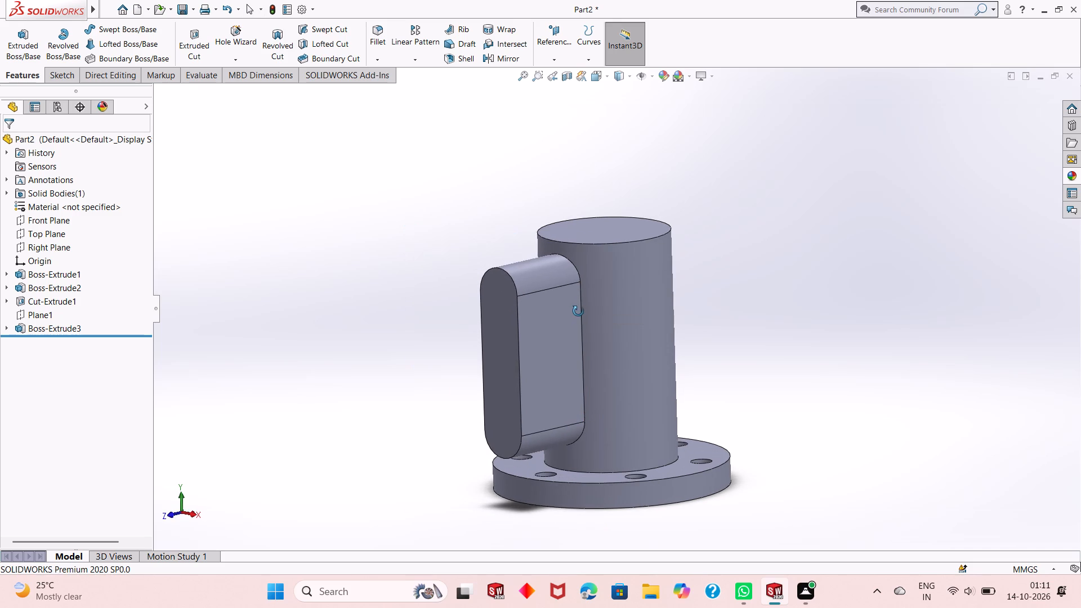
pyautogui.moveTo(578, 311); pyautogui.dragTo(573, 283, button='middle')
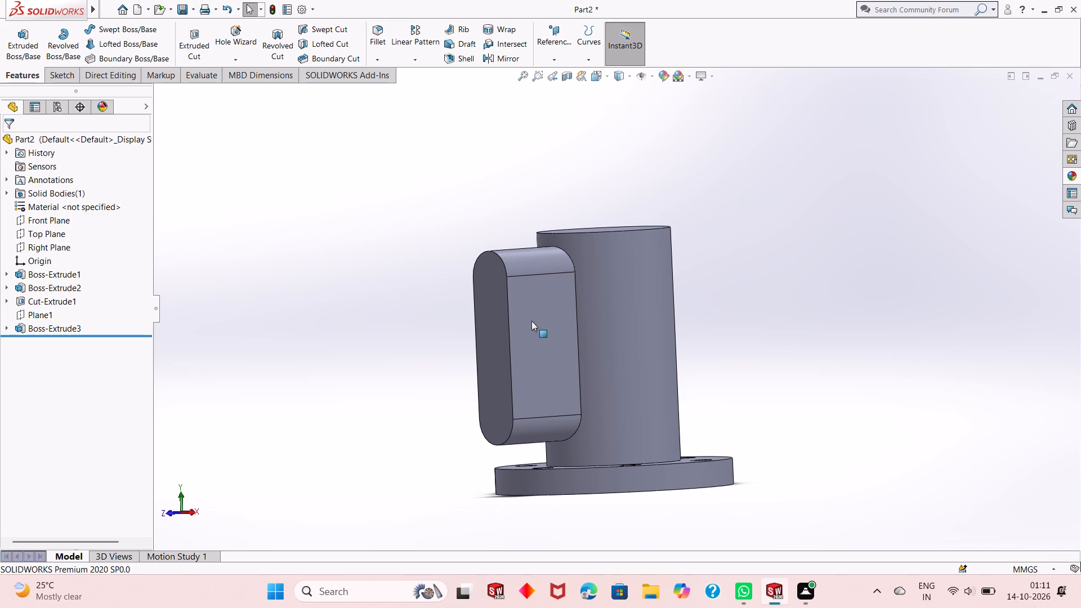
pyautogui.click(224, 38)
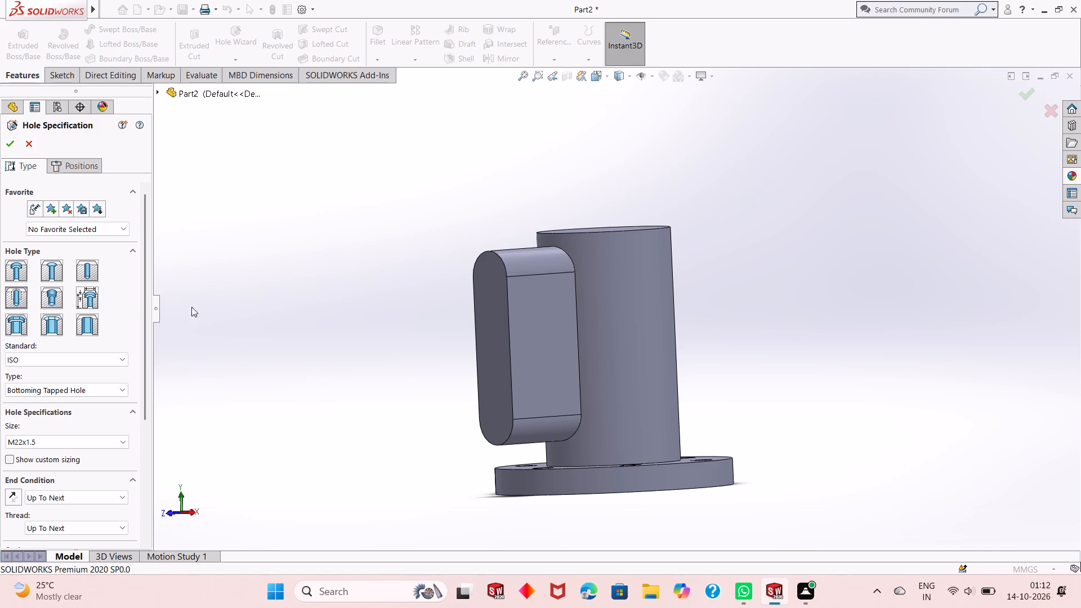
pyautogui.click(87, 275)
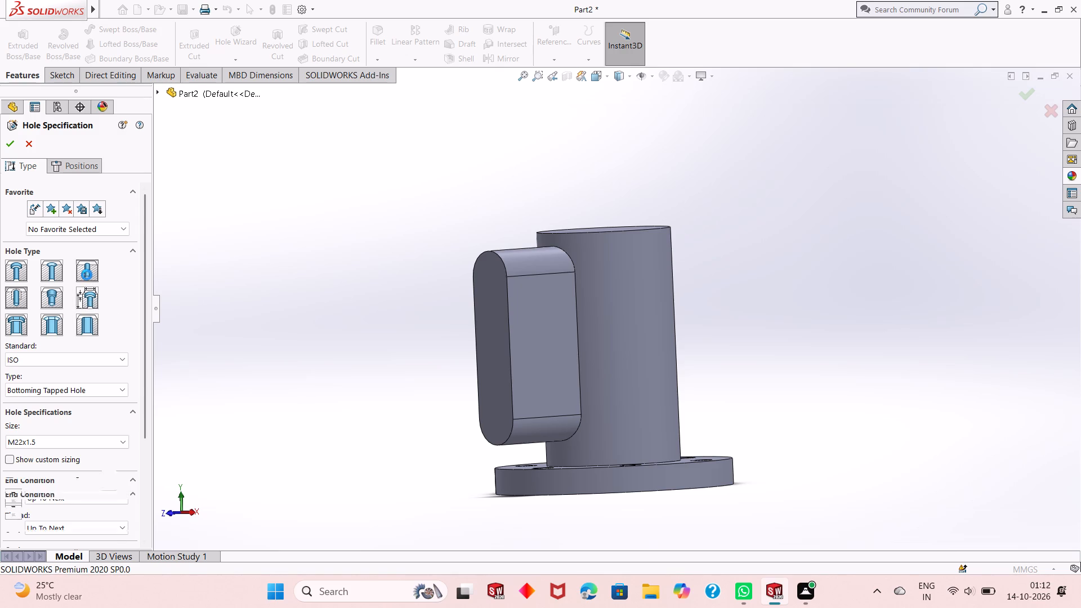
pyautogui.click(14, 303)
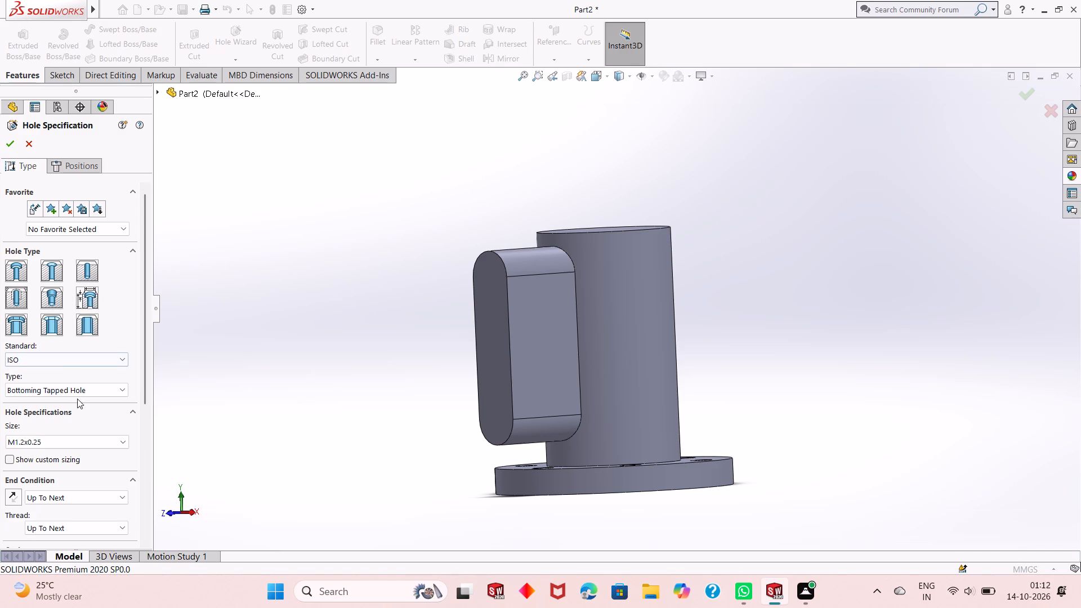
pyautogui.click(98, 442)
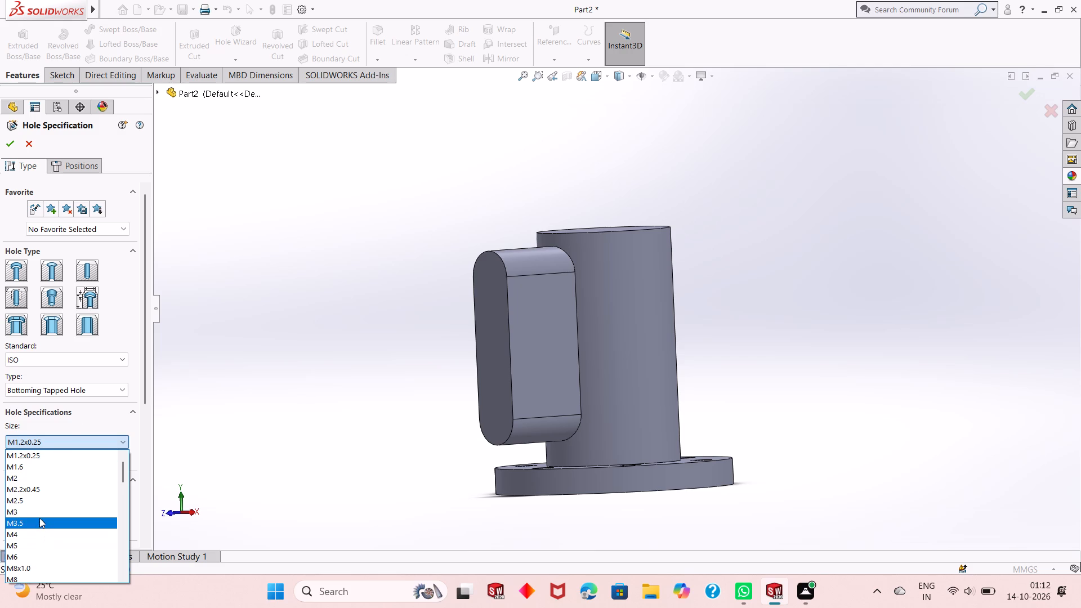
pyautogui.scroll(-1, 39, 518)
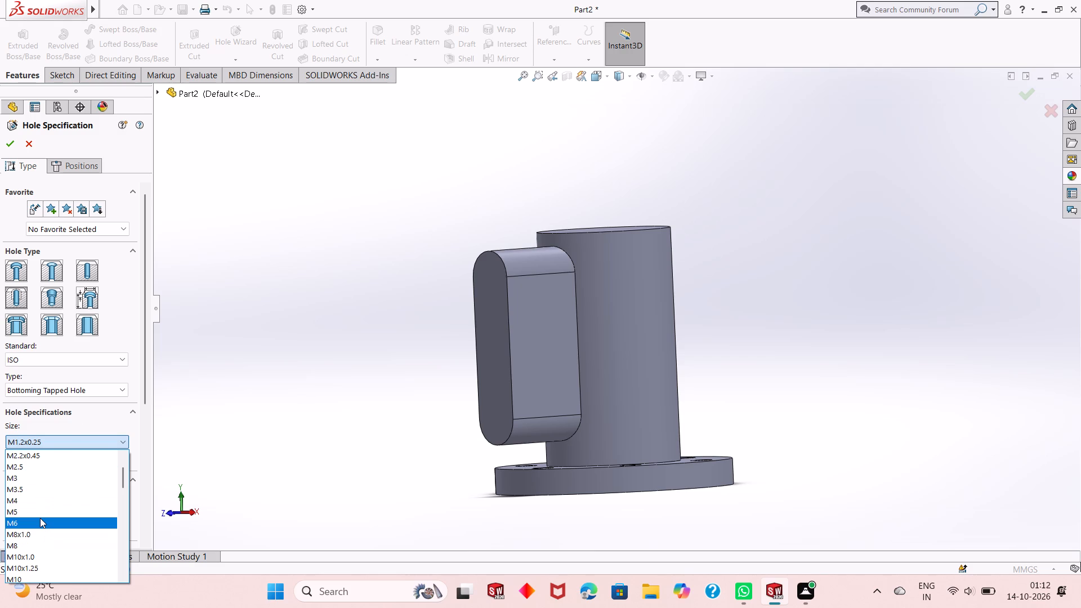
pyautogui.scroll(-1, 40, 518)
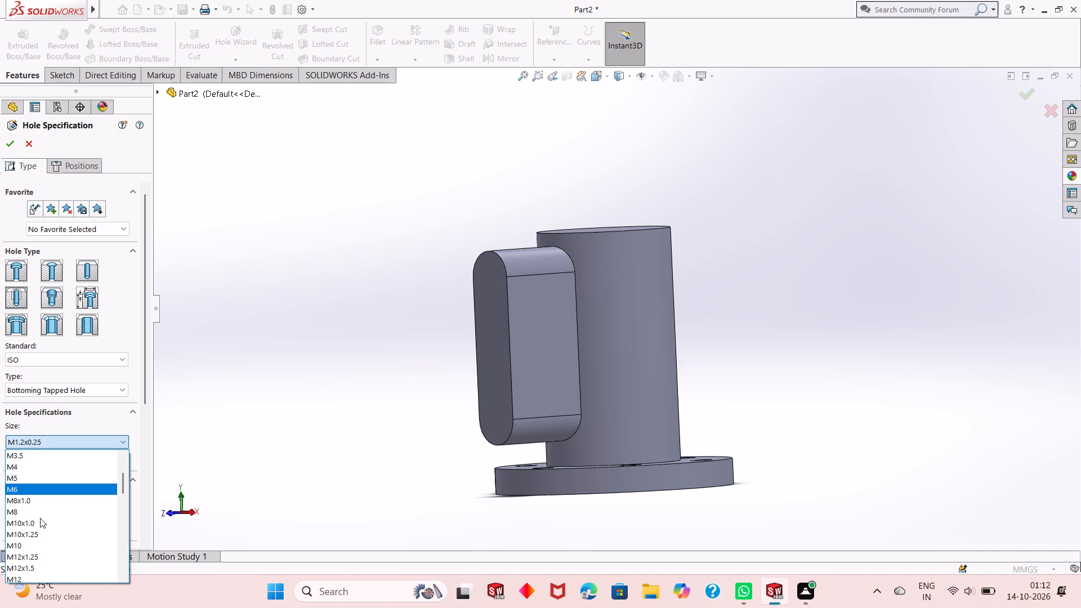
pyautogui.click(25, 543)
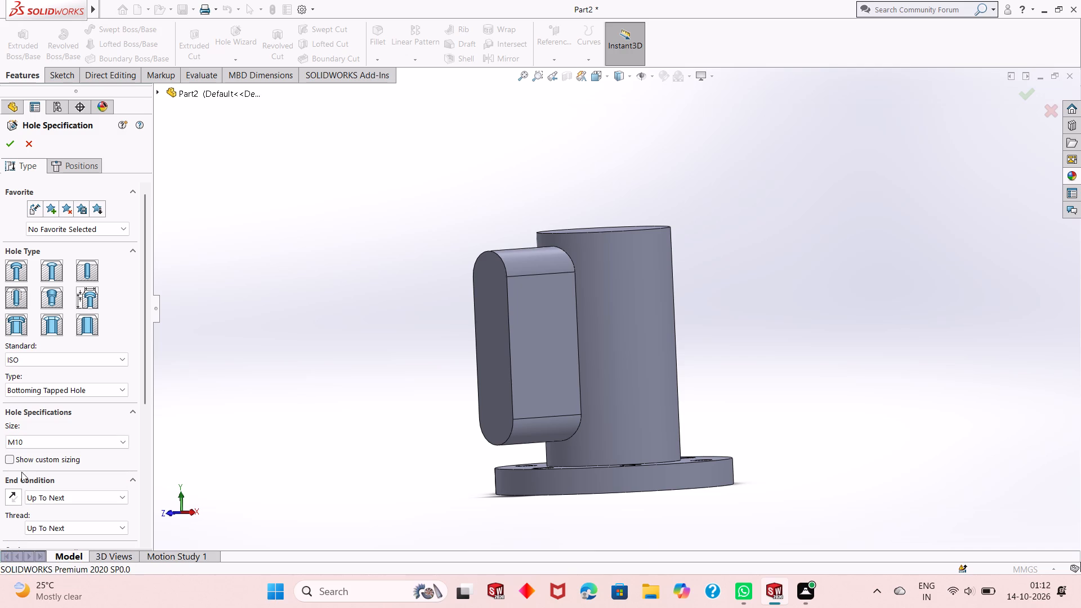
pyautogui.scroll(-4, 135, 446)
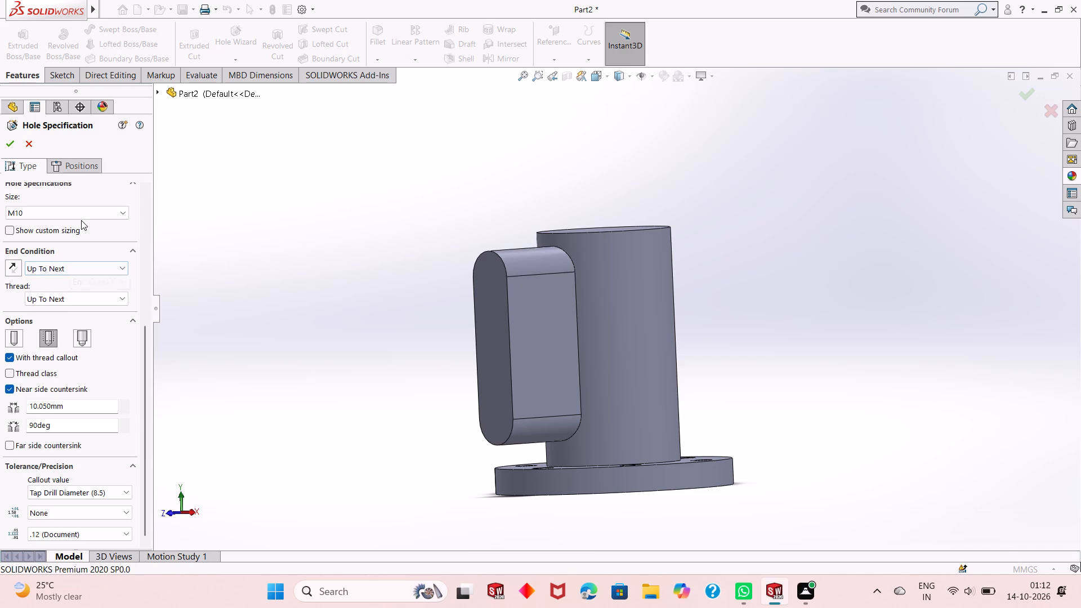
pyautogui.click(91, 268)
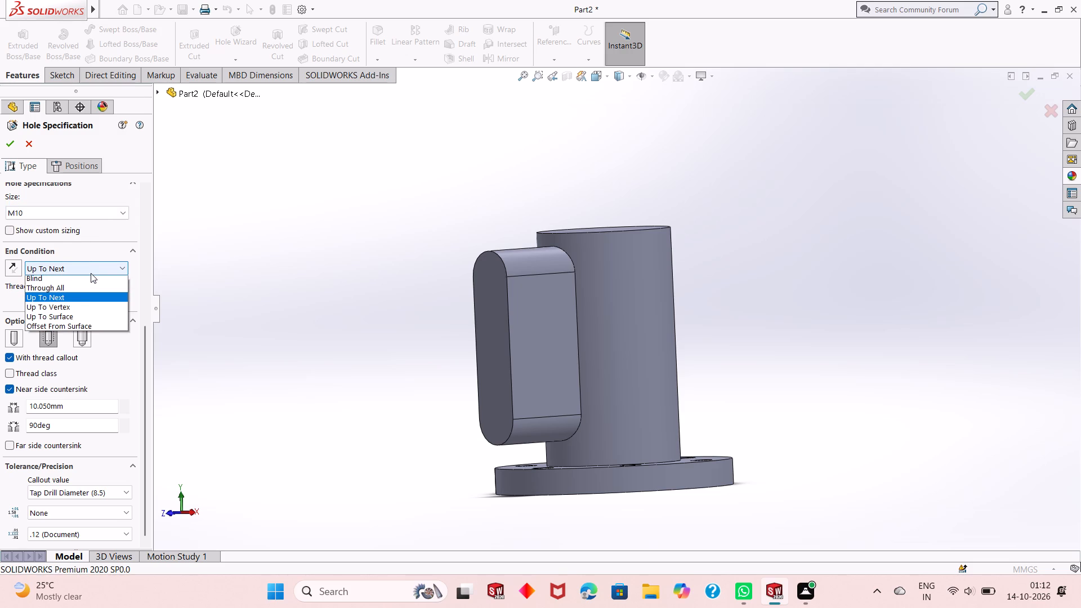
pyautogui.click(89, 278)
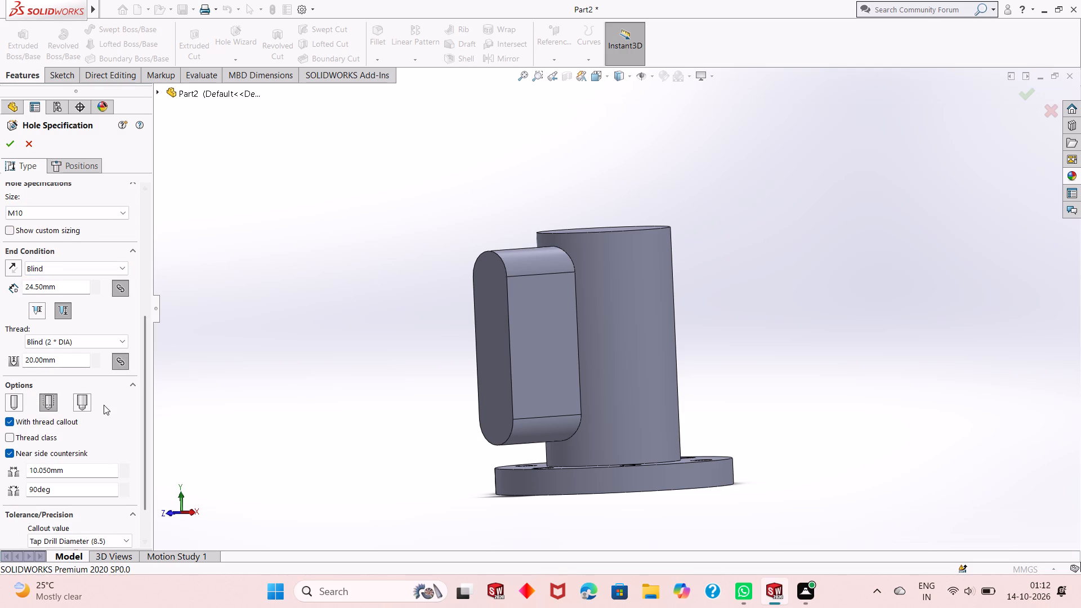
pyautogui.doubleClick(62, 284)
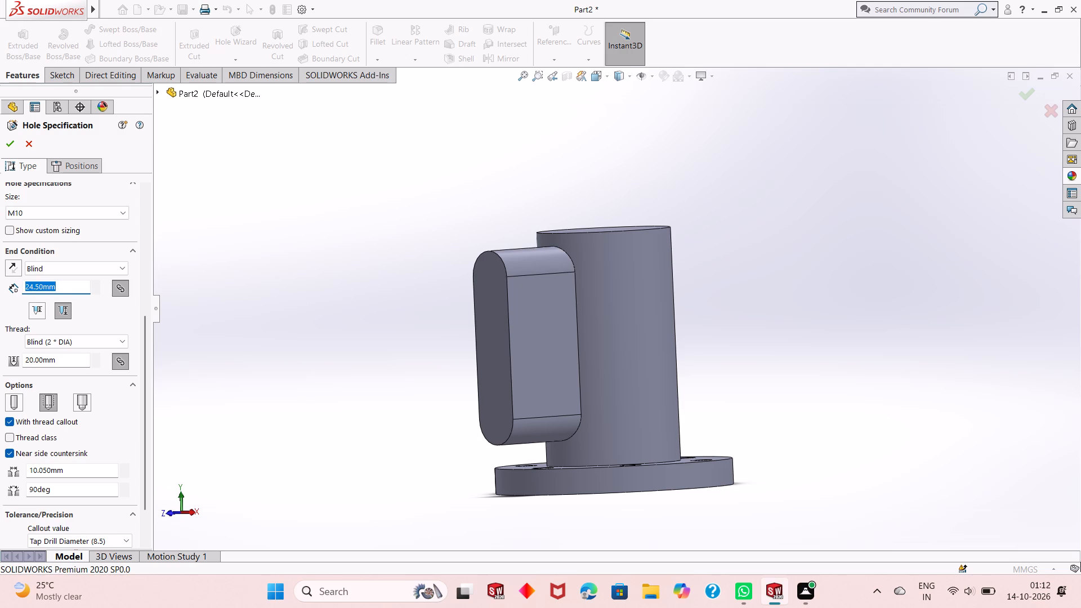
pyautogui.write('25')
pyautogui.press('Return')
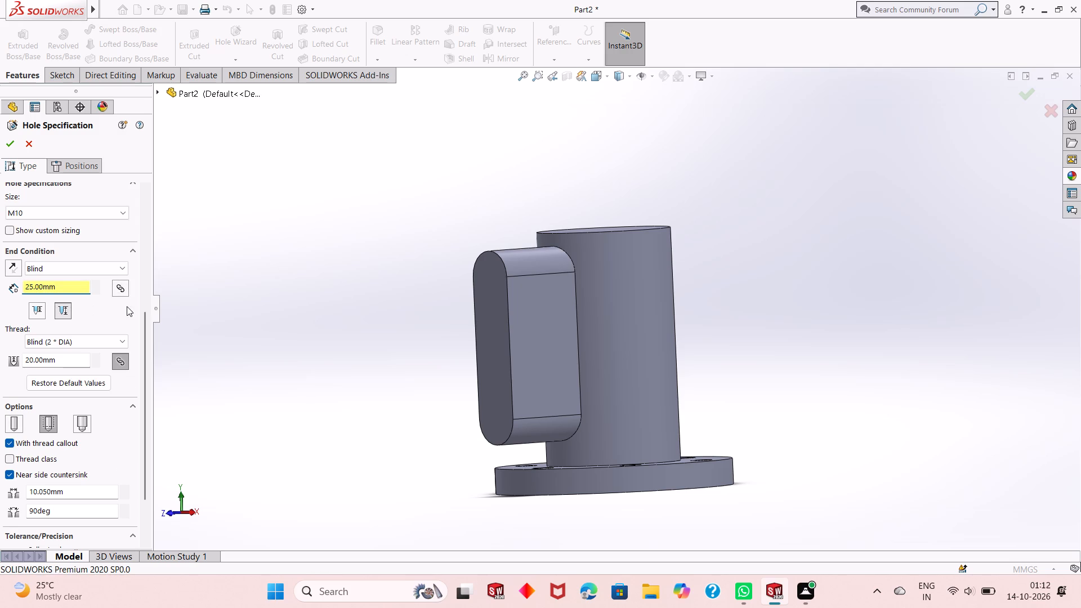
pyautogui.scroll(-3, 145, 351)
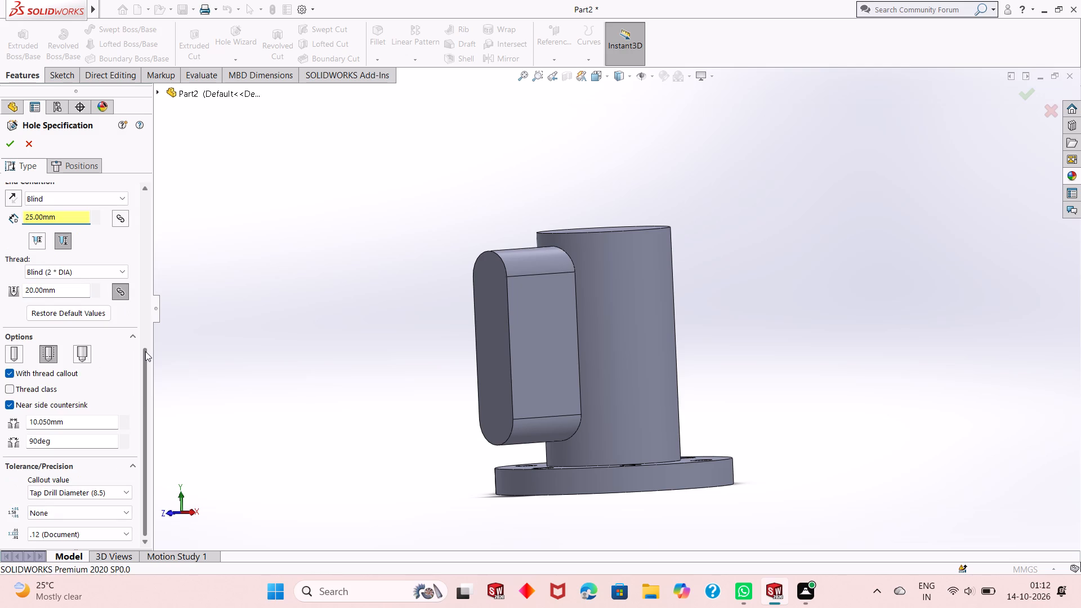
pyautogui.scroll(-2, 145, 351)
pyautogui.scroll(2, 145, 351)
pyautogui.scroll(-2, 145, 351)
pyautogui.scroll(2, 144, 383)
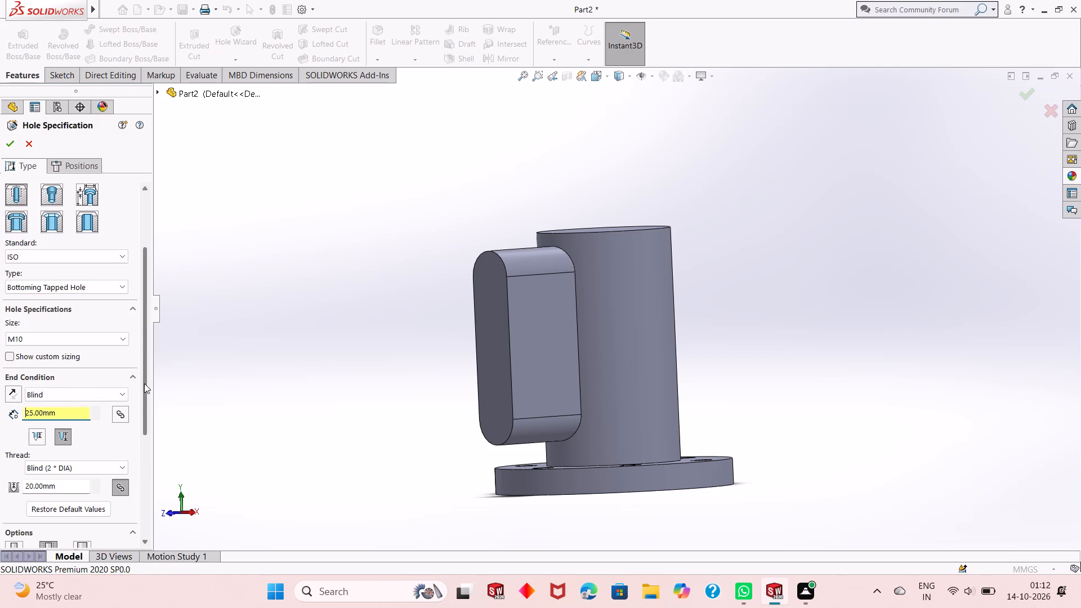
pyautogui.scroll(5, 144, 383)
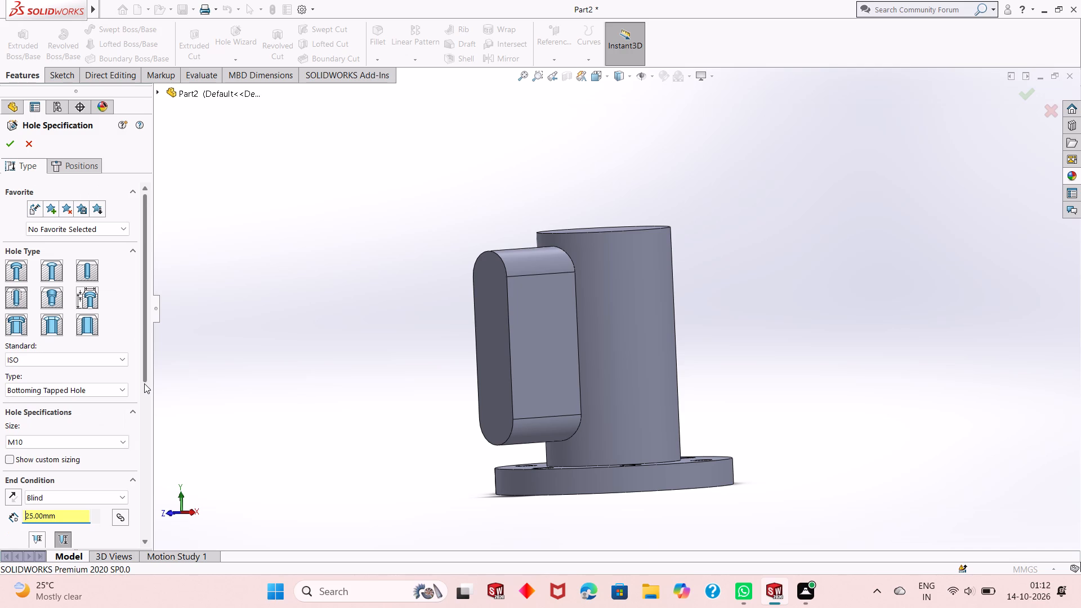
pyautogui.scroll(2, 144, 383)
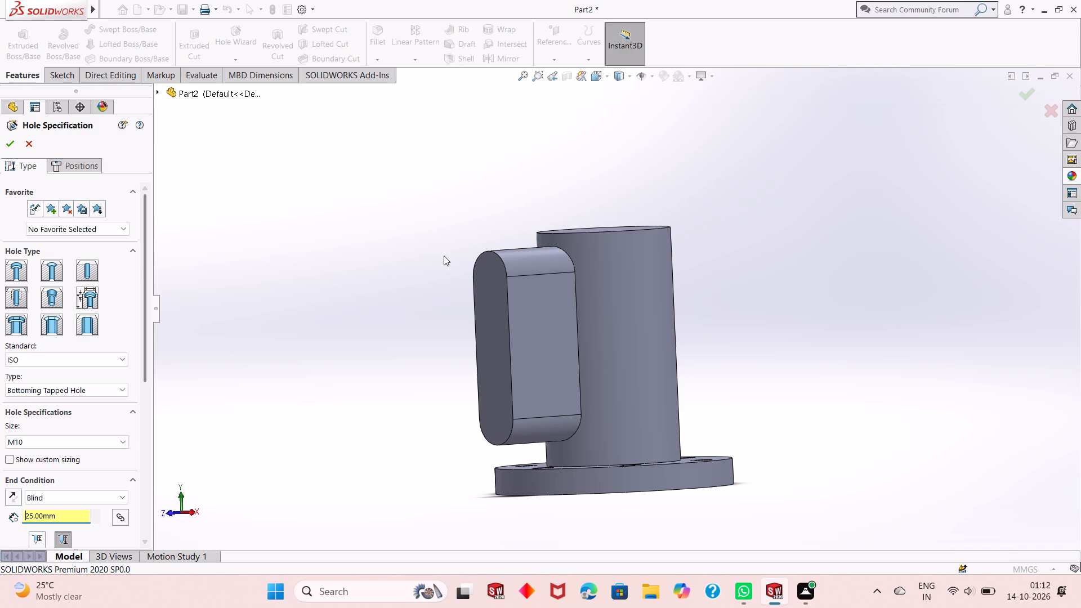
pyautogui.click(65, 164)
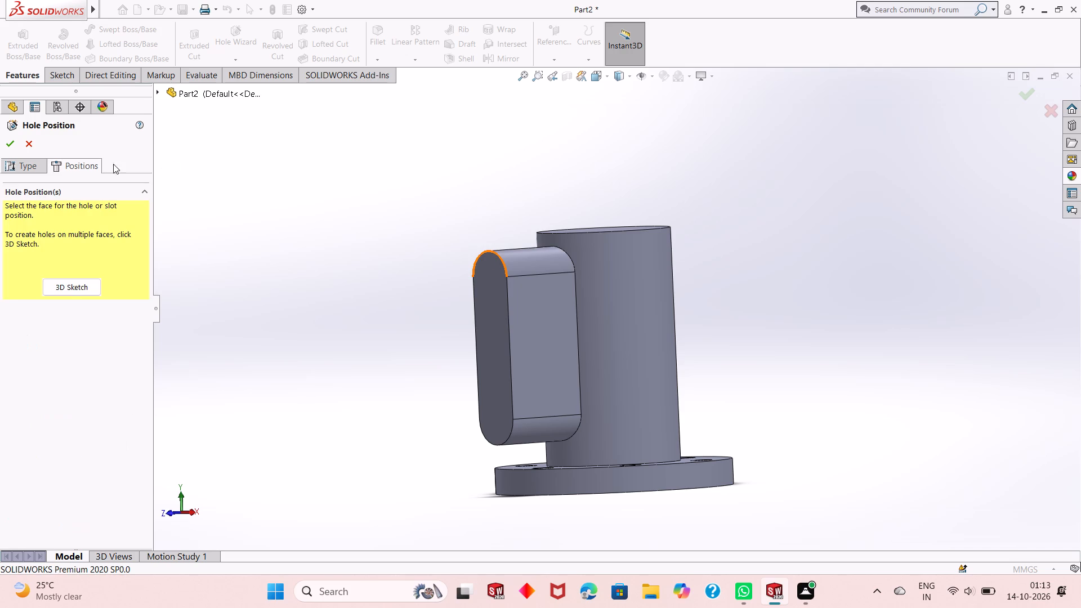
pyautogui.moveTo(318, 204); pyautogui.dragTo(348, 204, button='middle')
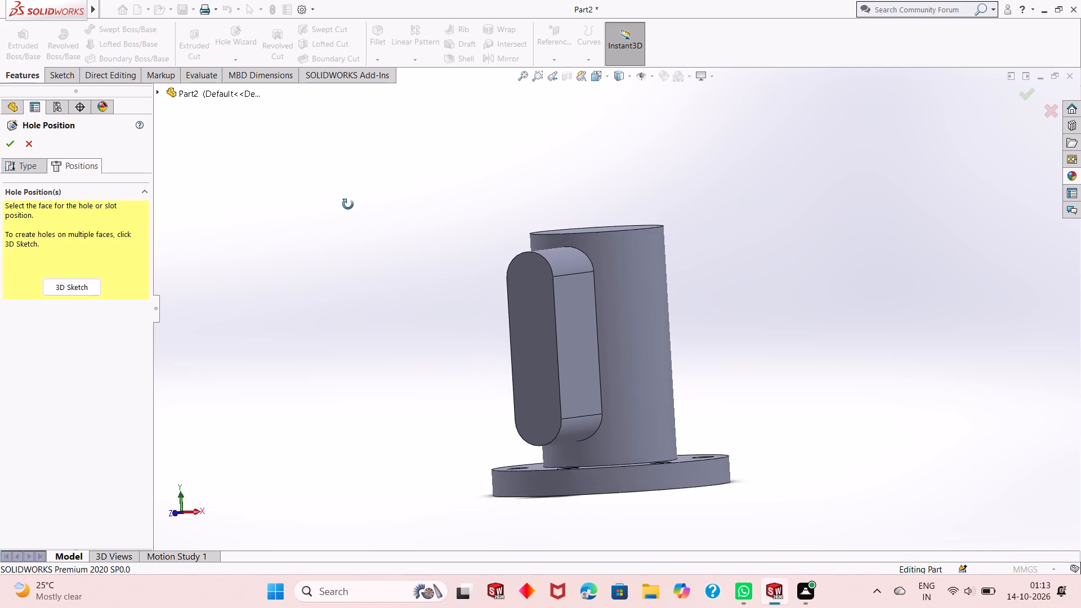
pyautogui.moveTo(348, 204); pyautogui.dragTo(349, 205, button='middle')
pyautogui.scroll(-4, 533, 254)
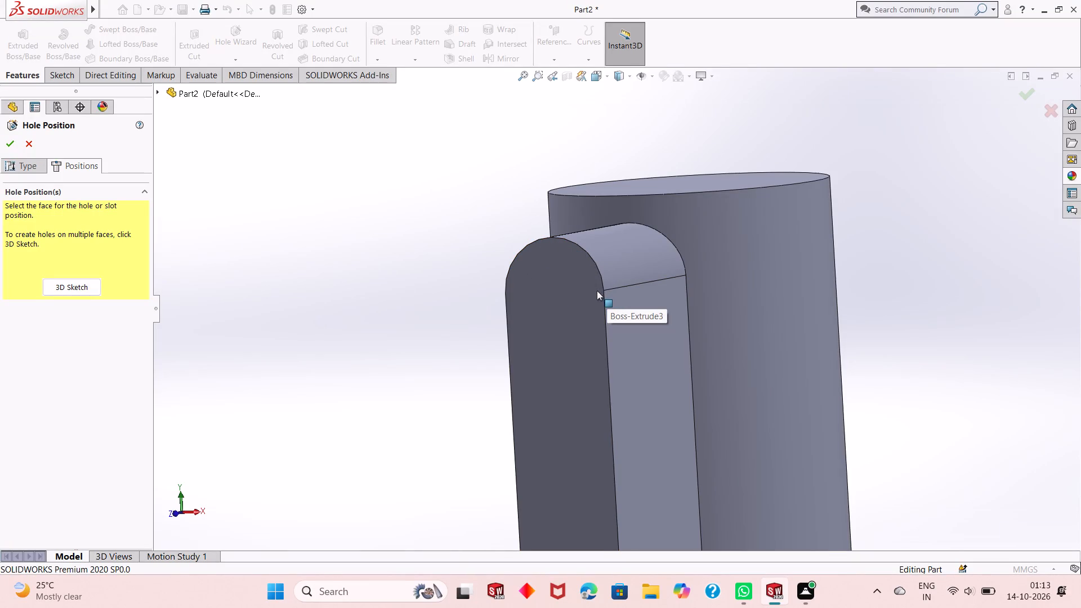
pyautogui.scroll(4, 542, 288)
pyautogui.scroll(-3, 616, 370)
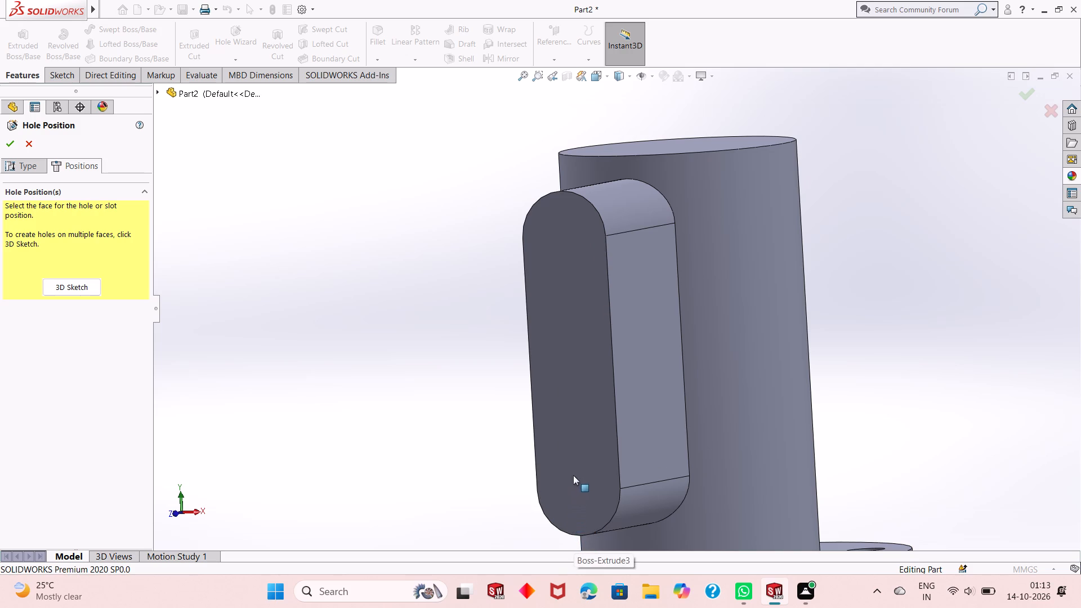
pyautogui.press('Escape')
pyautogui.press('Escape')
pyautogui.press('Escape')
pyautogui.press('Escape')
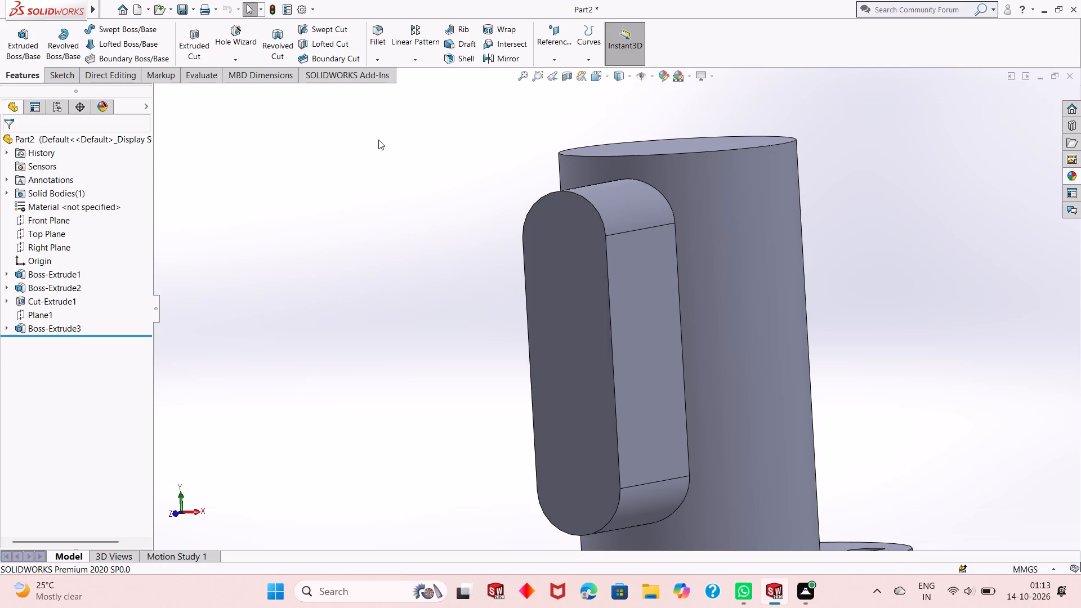
# Start a new sketch on the flat outer face of the slot-shaped side boss and view it face-on.
pyautogui.scroll(1, 565, 252)
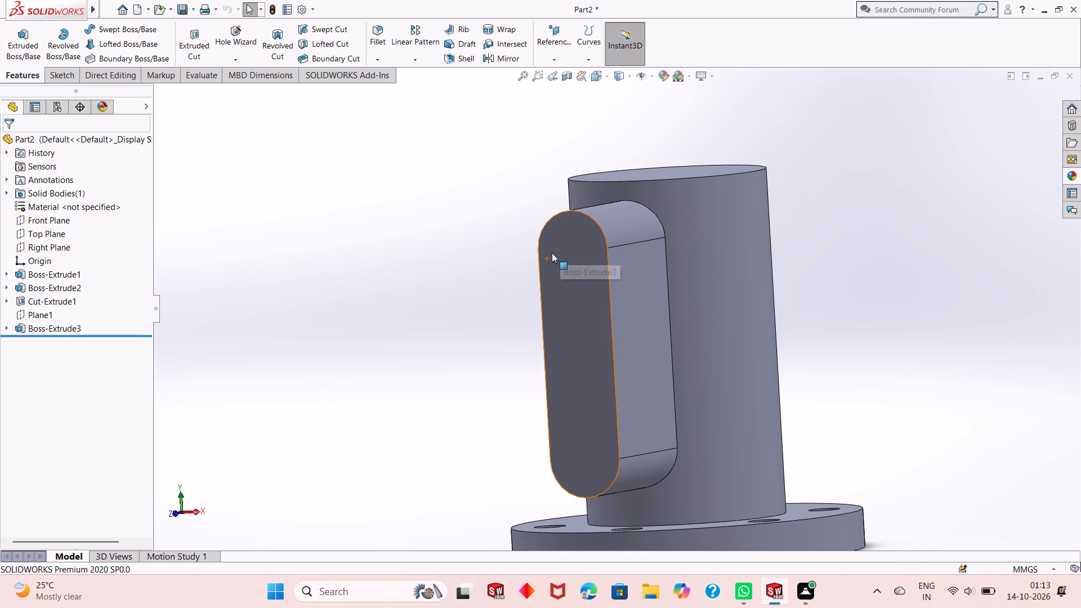
pyautogui.click(543, 257)
pyautogui.click(588, 225)
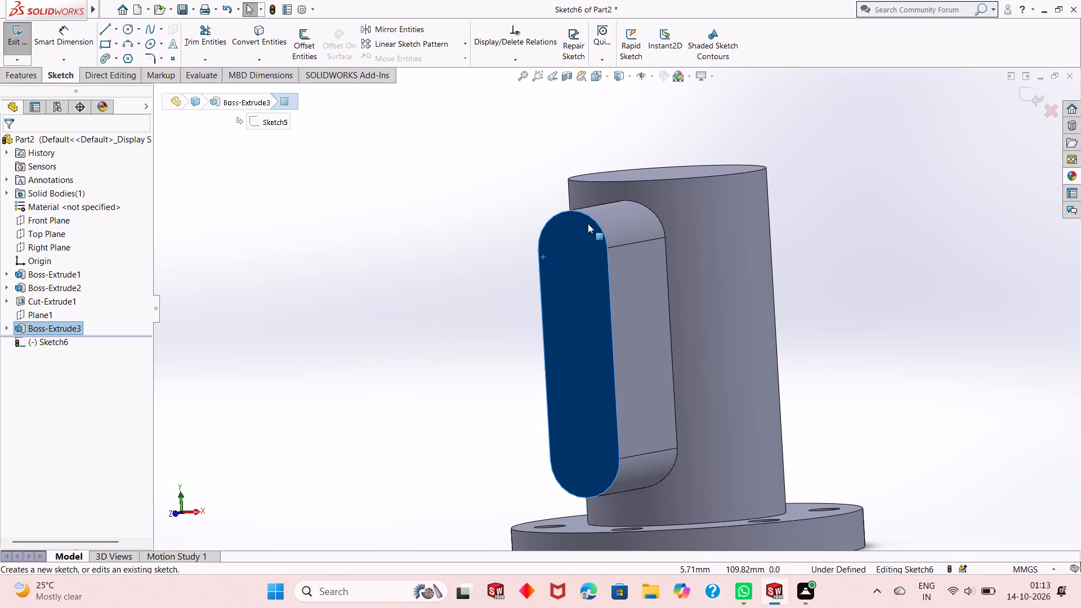
pyautogui.hotkey('ctrl', '8')
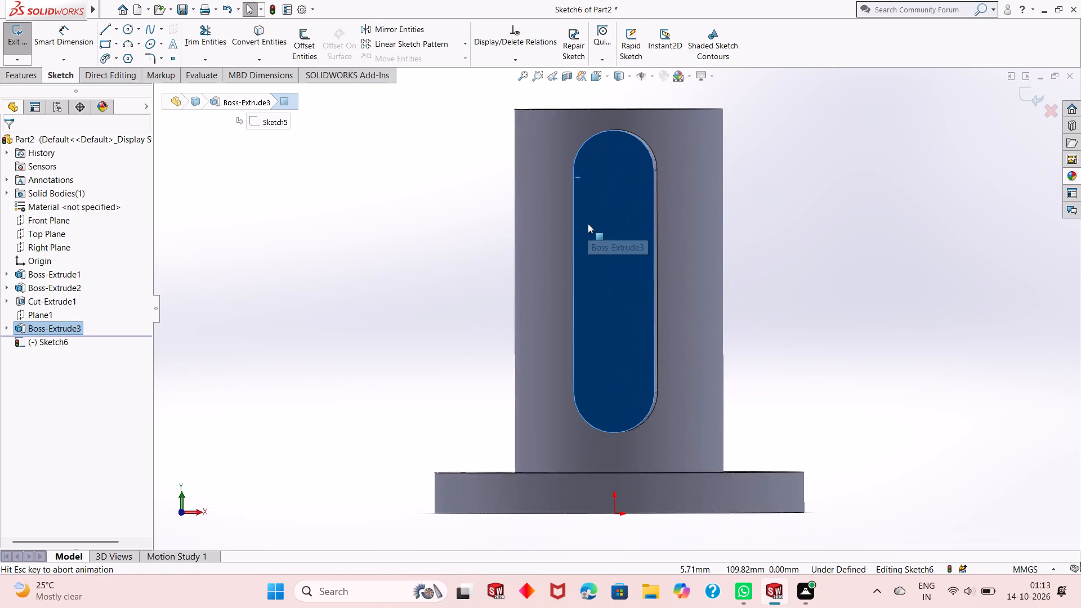
pyautogui.press('Escape')
pyautogui.scroll(1, 583, 245)
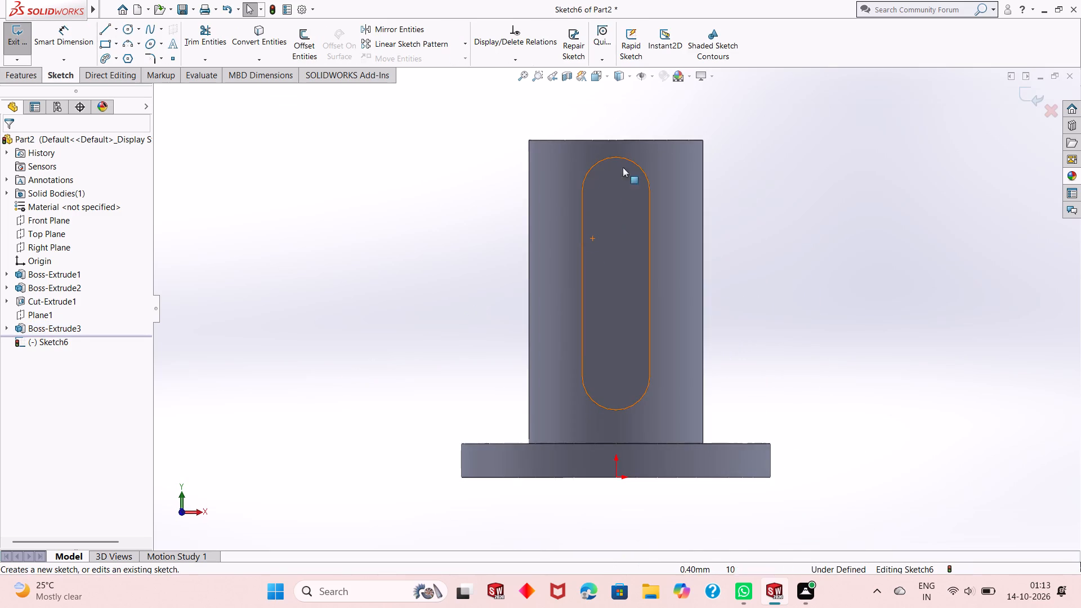
pyautogui.scroll(-1, 623, 158)
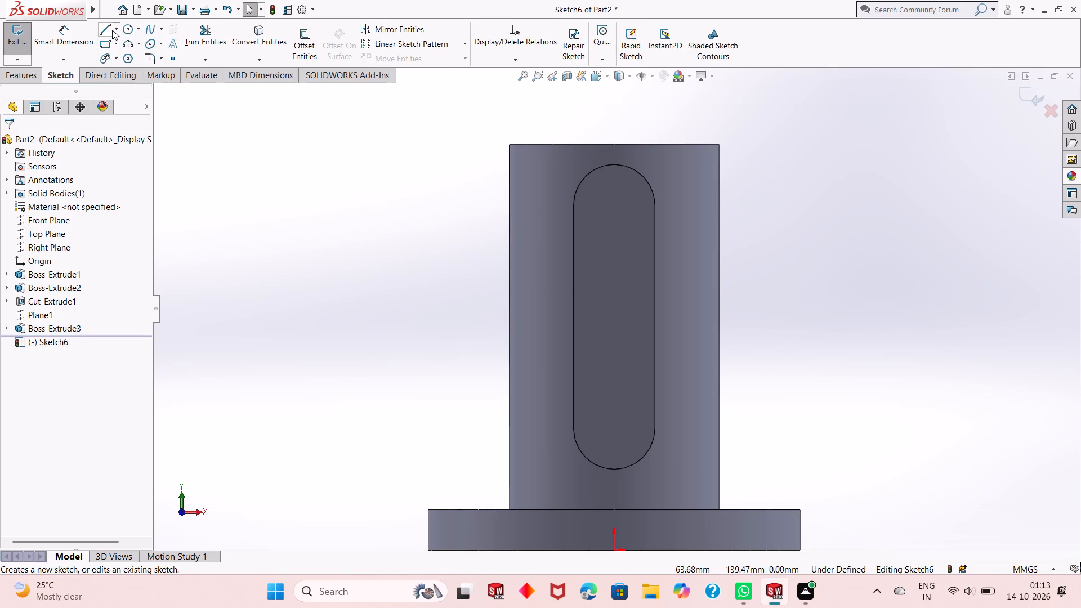
# Place three sketch points on the slot face: at the upper arc centre, the lower arc centre and midway between them.
pyautogui.click(172, 58)
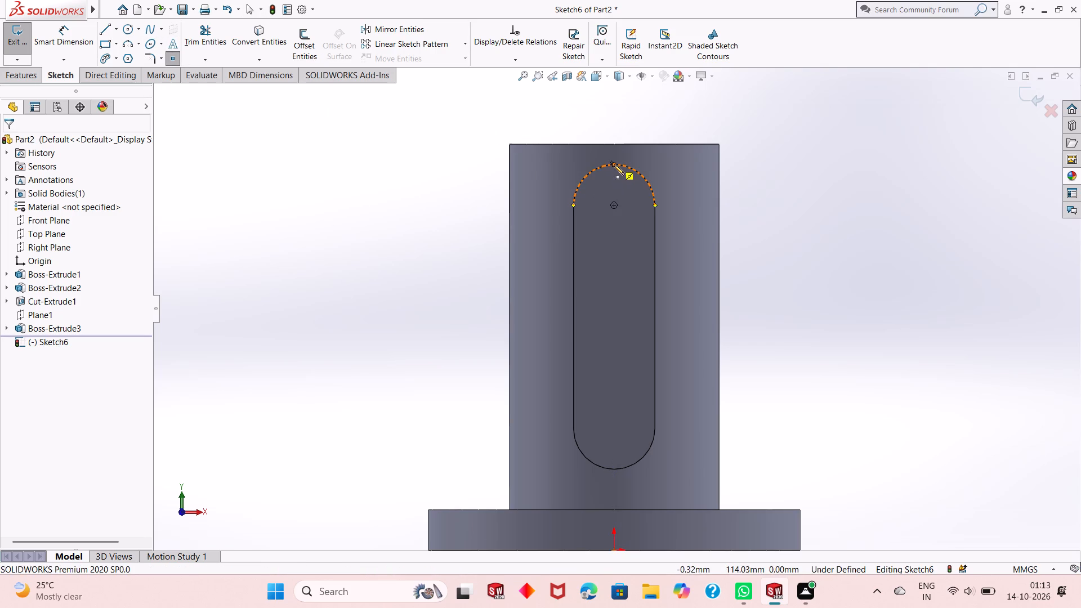
pyautogui.click(613, 205)
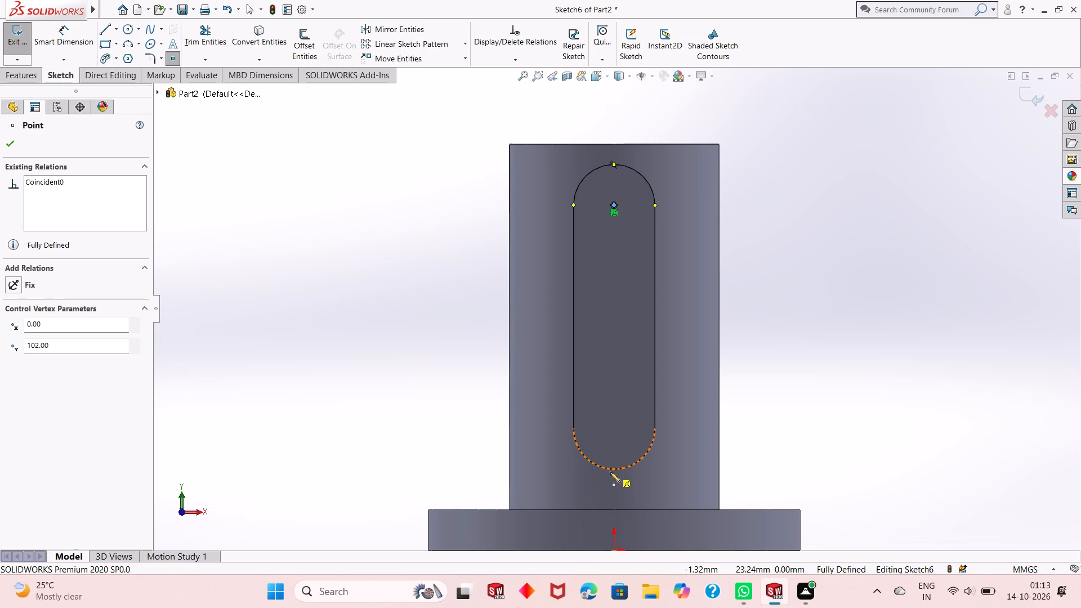
pyautogui.click(614, 427)
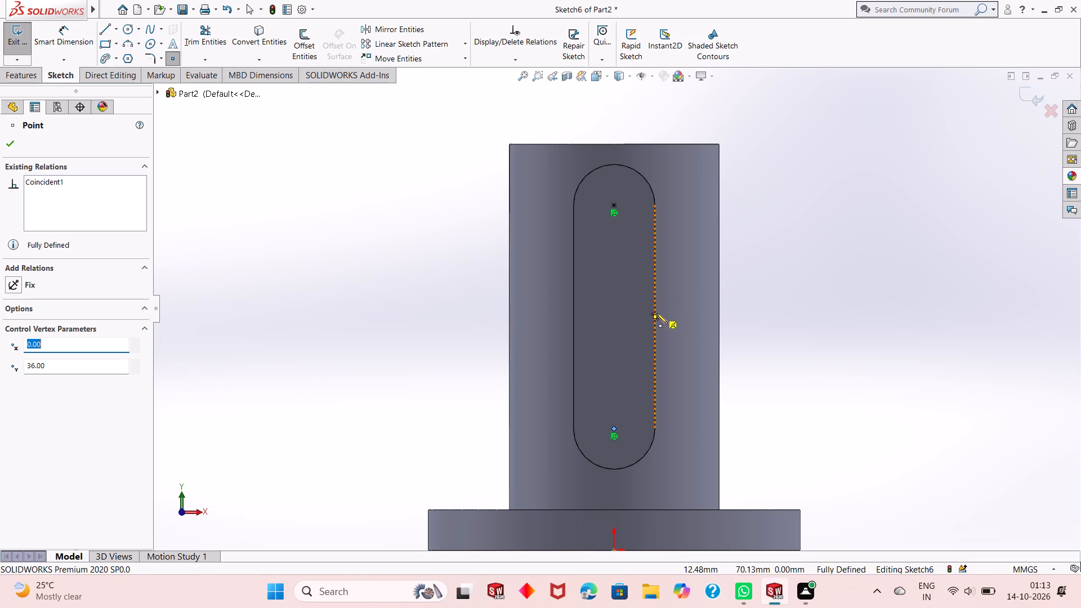
pyautogui.click(613, 318)
pyautogui.rightClick(391, 213)
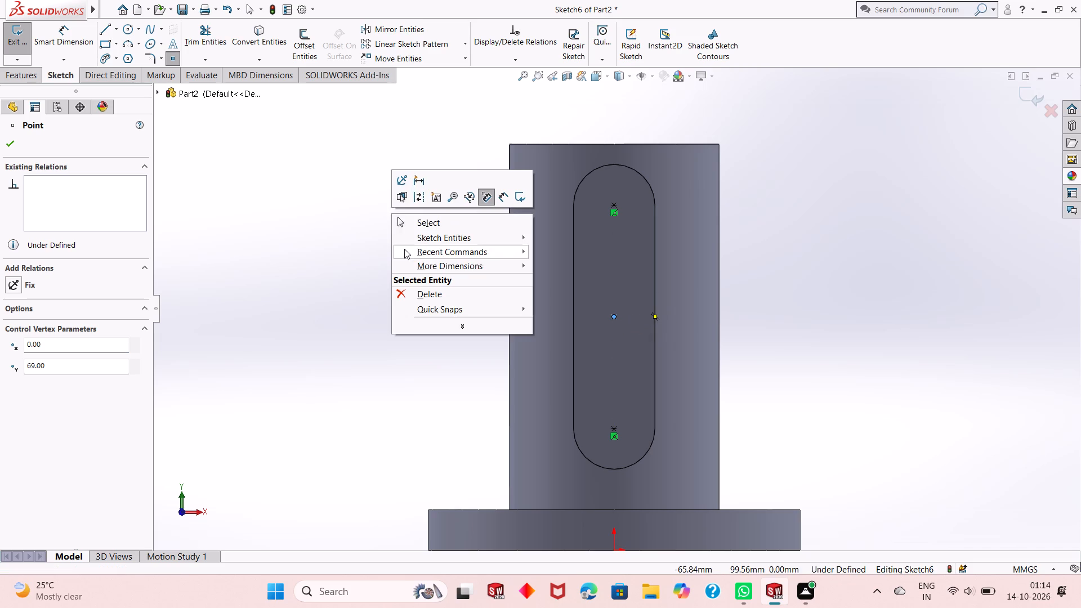
pyautogui.click(422, 226)
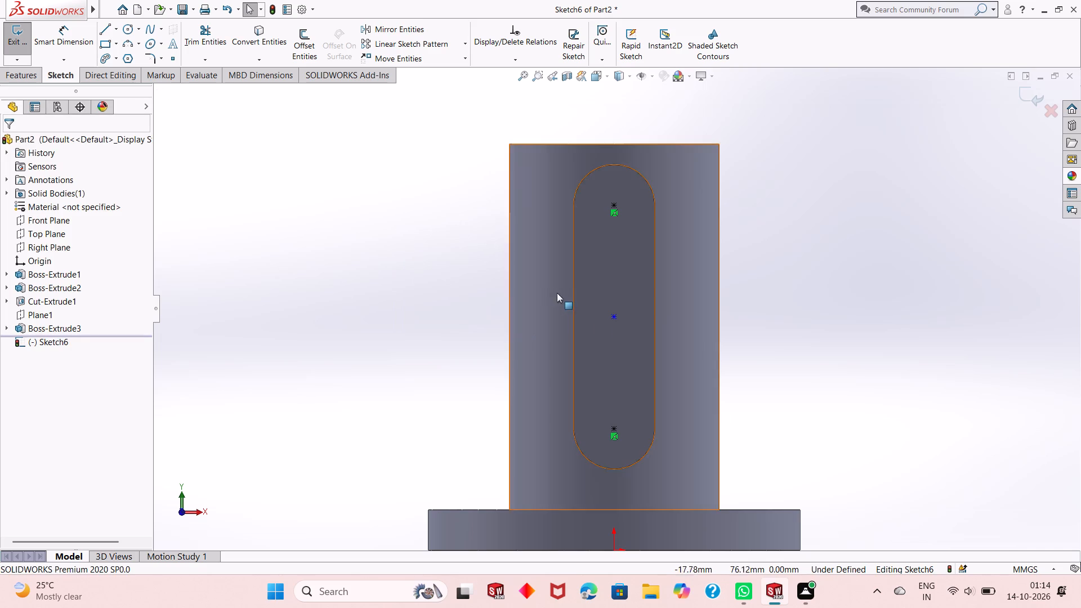
pyautogui.click(454, 348)
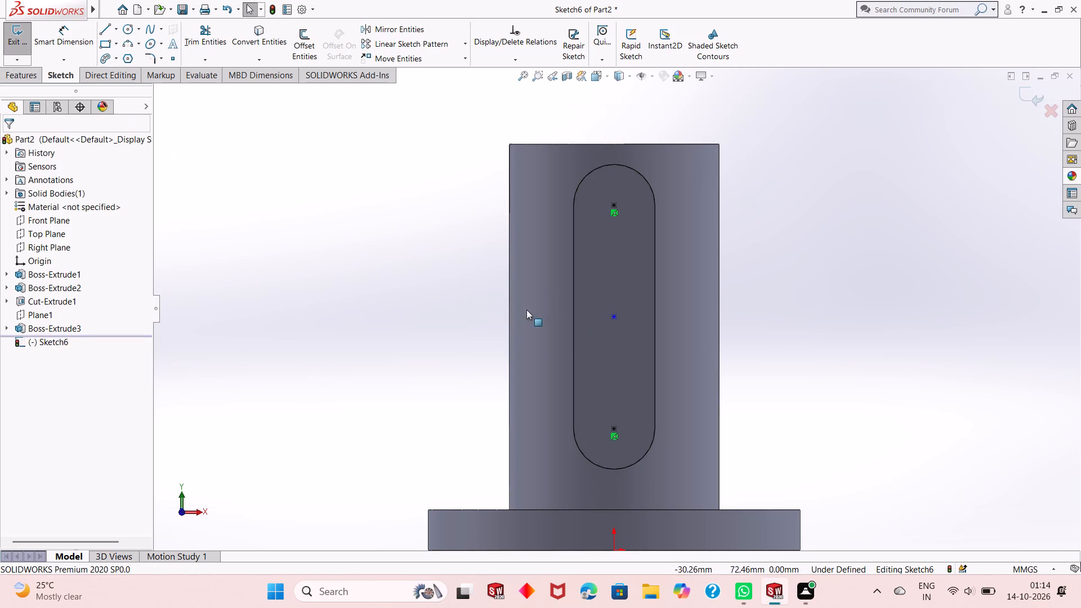
# Add a vertical relation between the middle point and the lower arc-centre point.
pyautogui.click(614, 316)
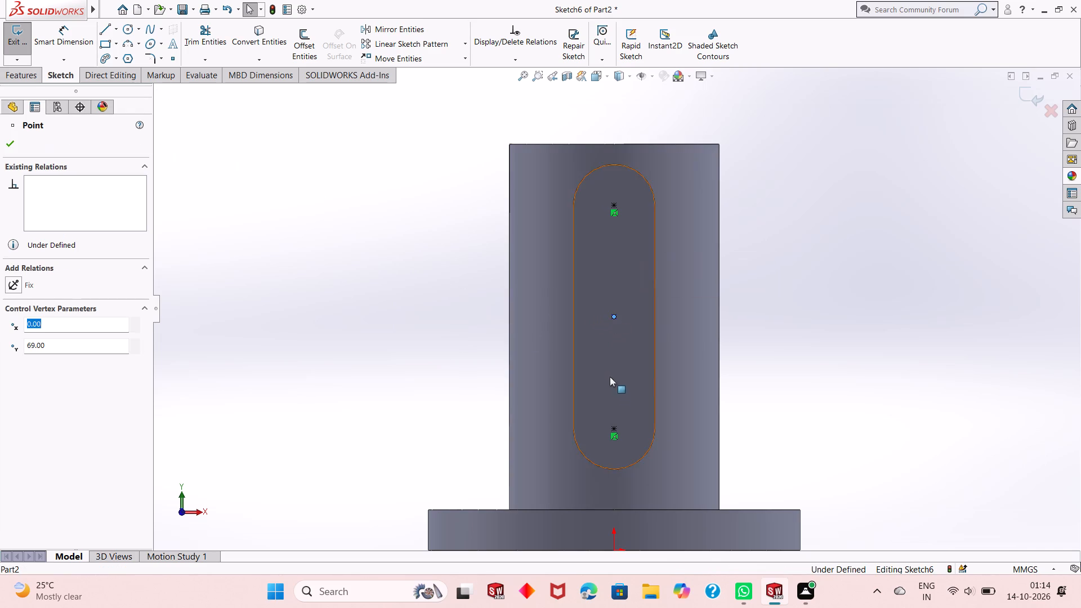
pyautogui.keyDown('ctrl'); pyautogui.click(615, 426); pyautogui.keyUp('ctrl')
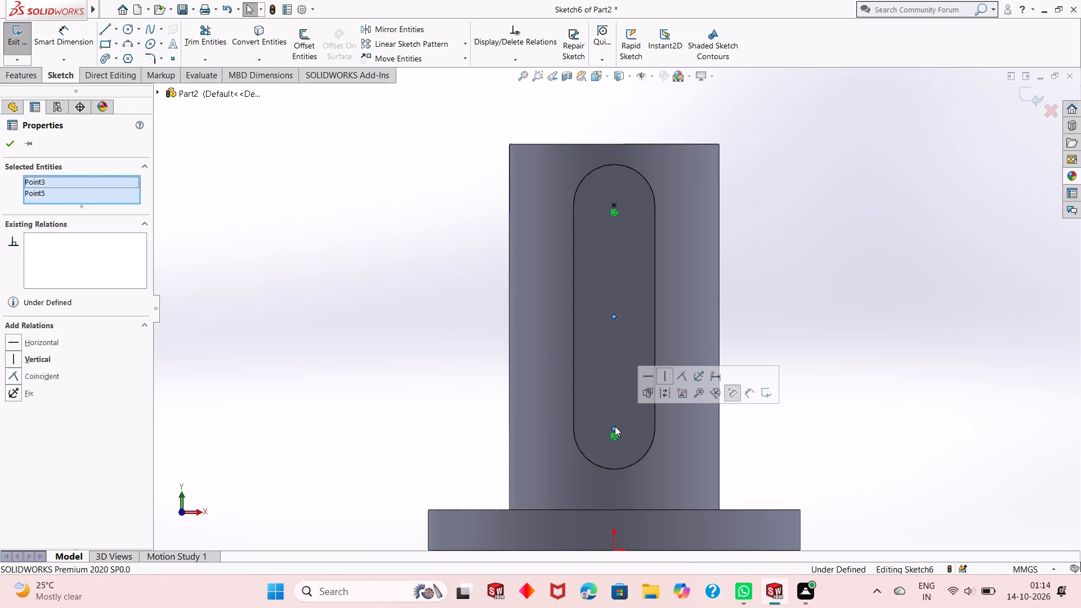
pyautogui.click(660, 375)
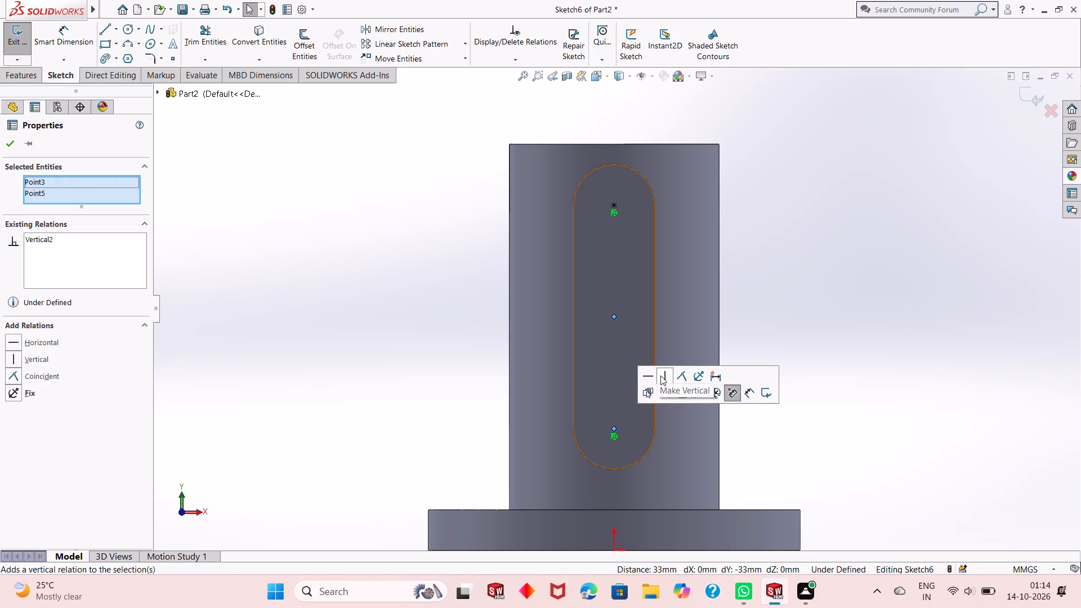
pyautogui.press('Escape')
pyautogui.press('Escape')
pyautogui.press('Escape')
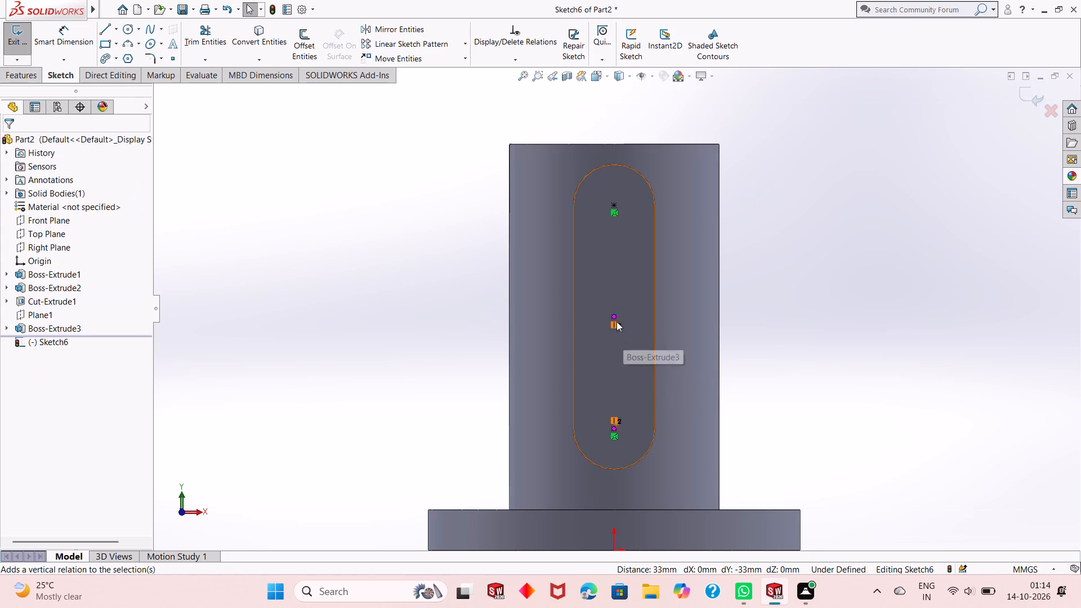
# Add a vertical relation between the upper arc-centre point and the middle point.
pyautogui.click(615, 318)
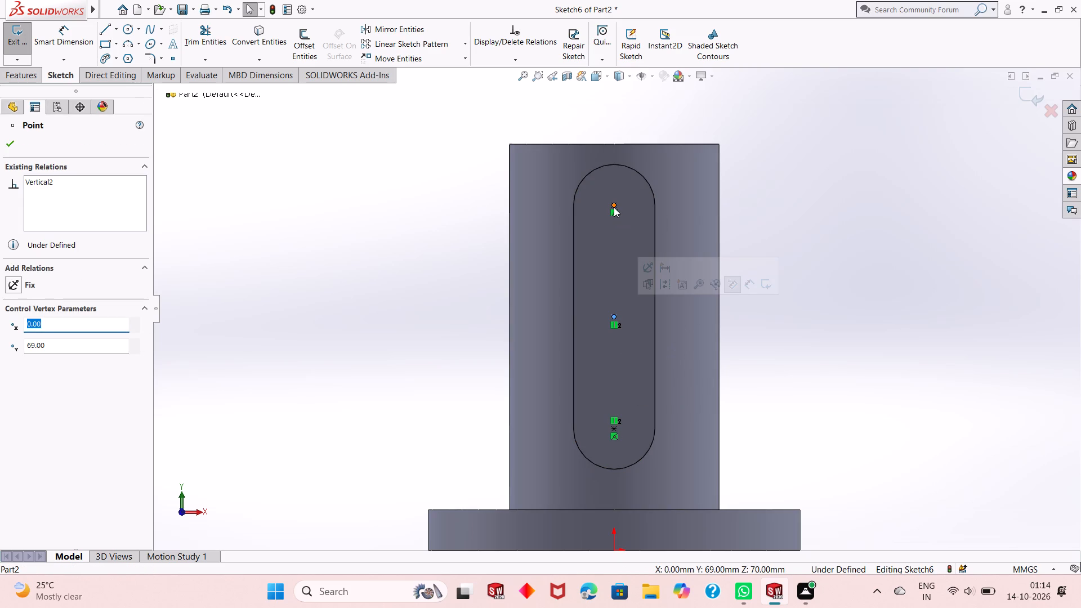
pyautogui.click(614, 207)
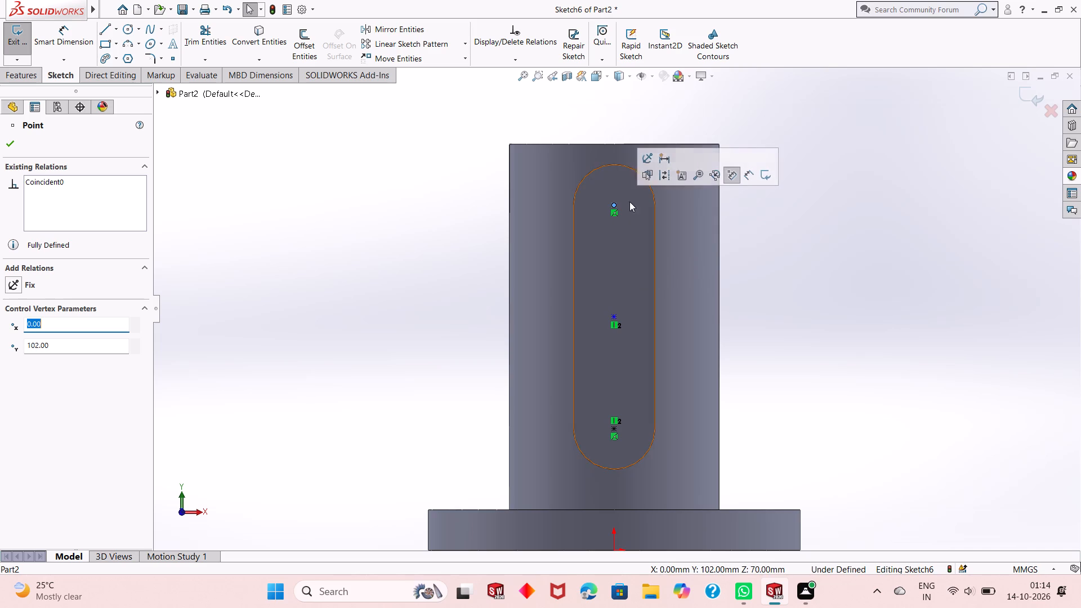
pyautogui.keyDown('ctrl'); pyautogui.click(614, 319); pyautogui.keyUp('ctrl')
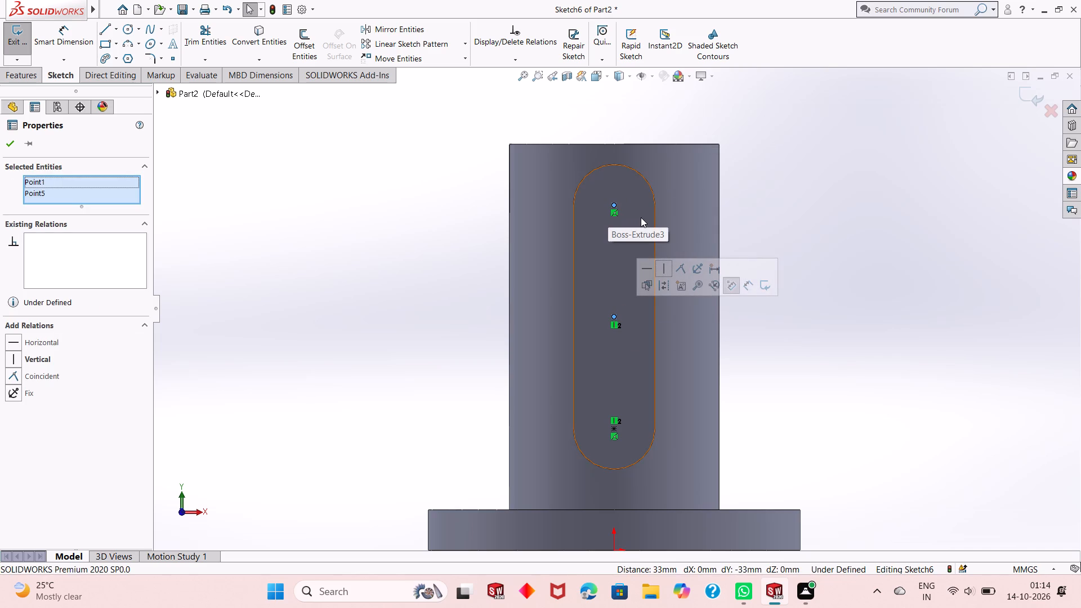
pyautogui.click(663, 265)
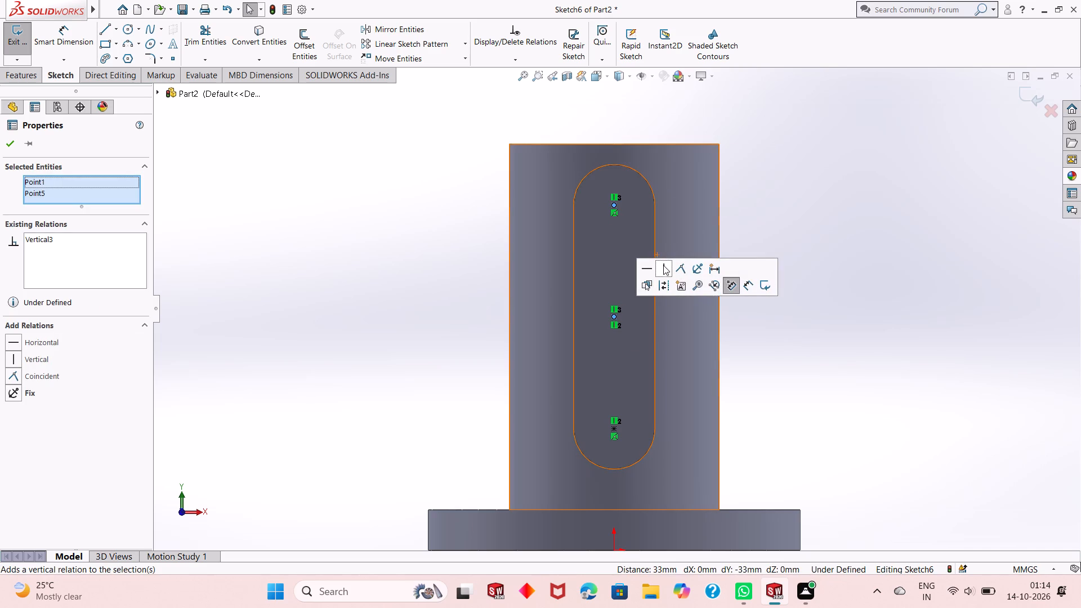
pyautogui.press('Escape')
pyautogui.press('Escape')
pyautogui.press('Escape')
pyautogui.press('Escape')
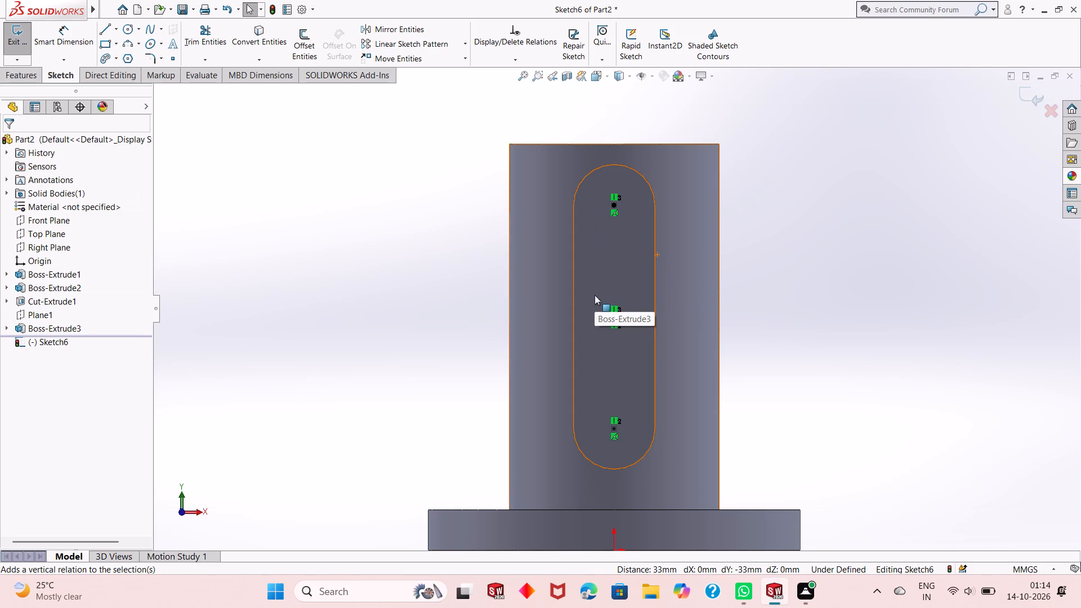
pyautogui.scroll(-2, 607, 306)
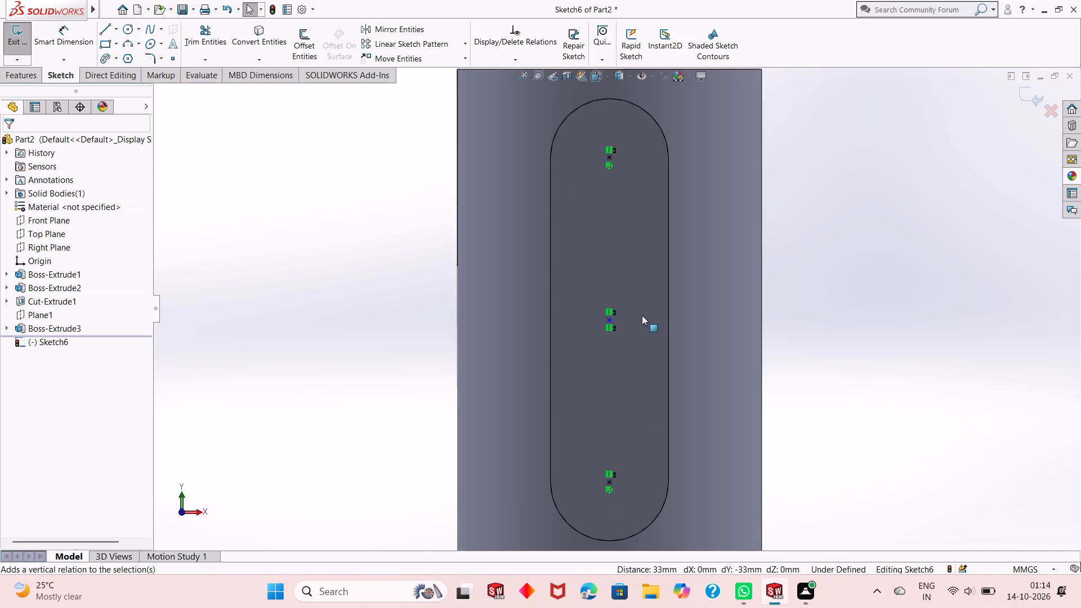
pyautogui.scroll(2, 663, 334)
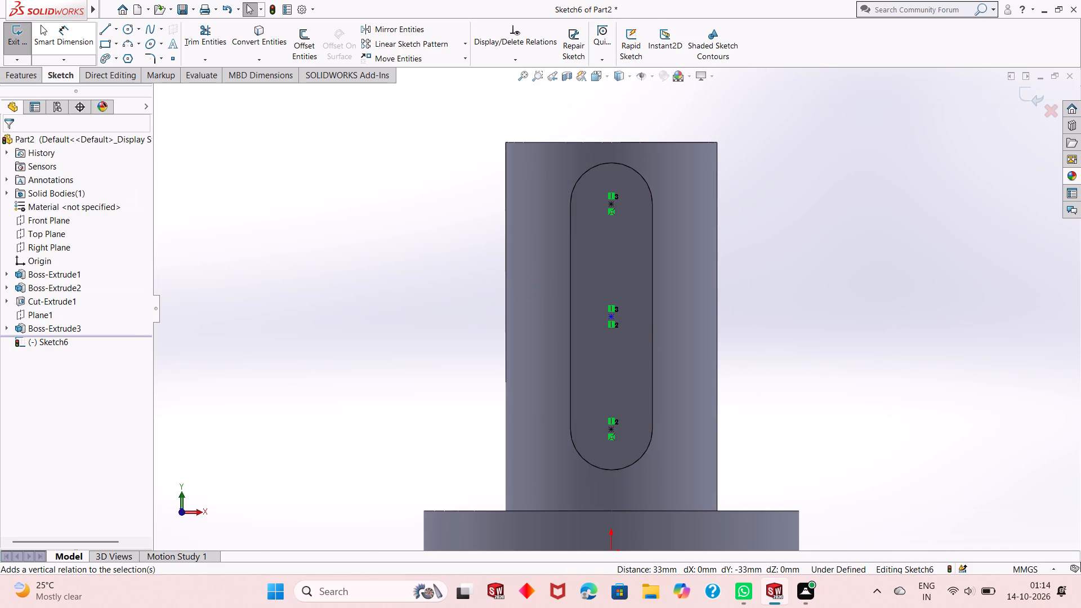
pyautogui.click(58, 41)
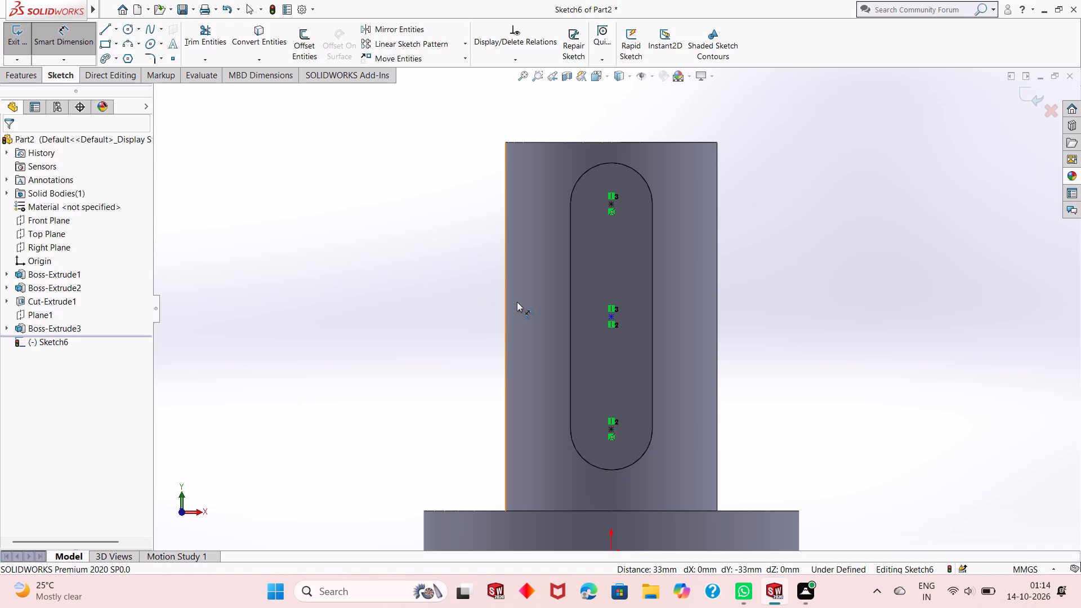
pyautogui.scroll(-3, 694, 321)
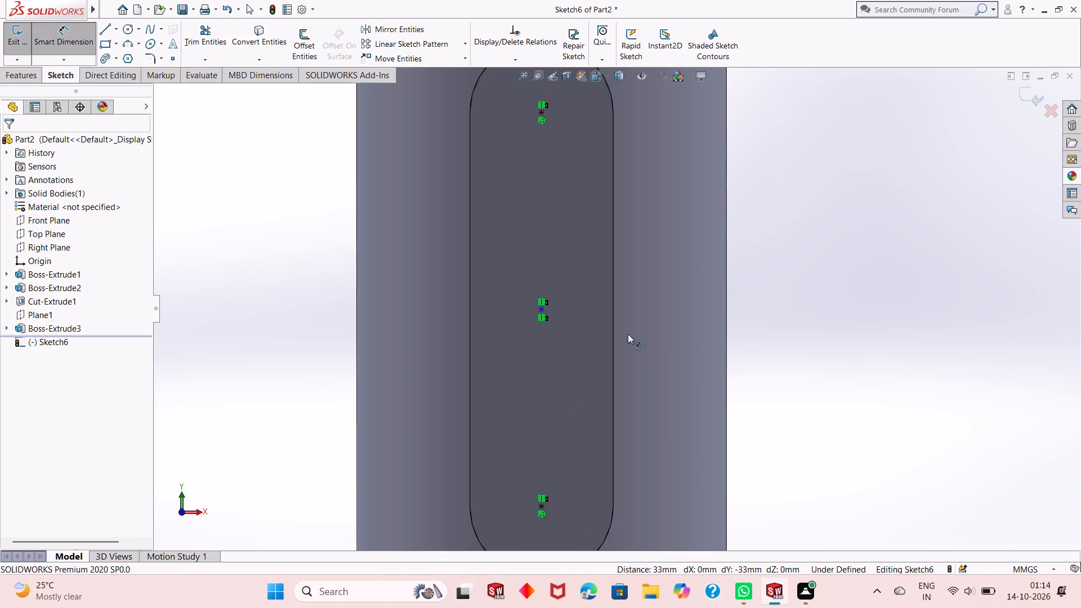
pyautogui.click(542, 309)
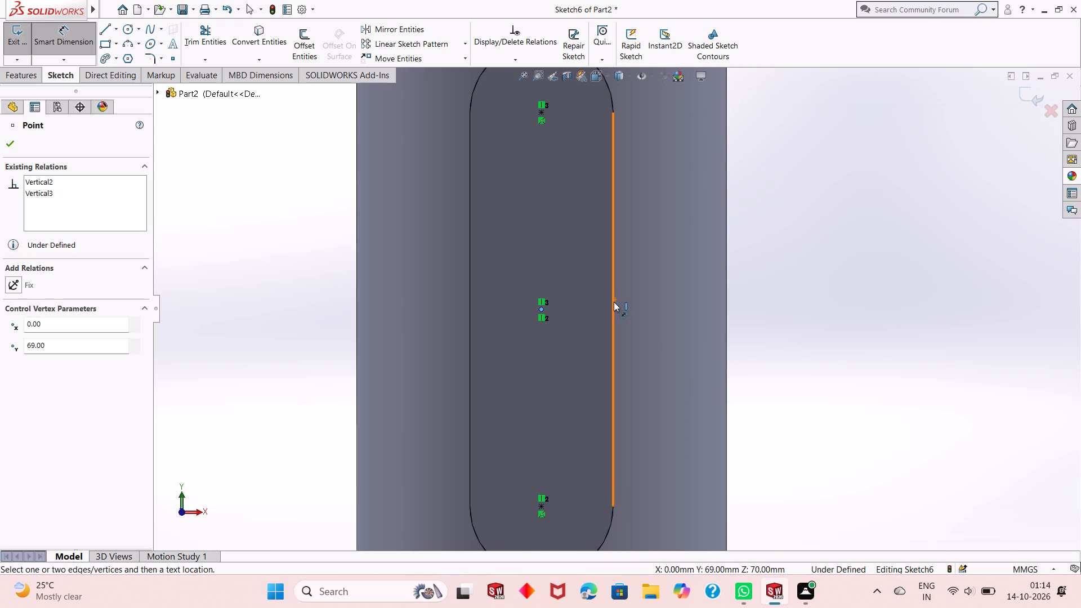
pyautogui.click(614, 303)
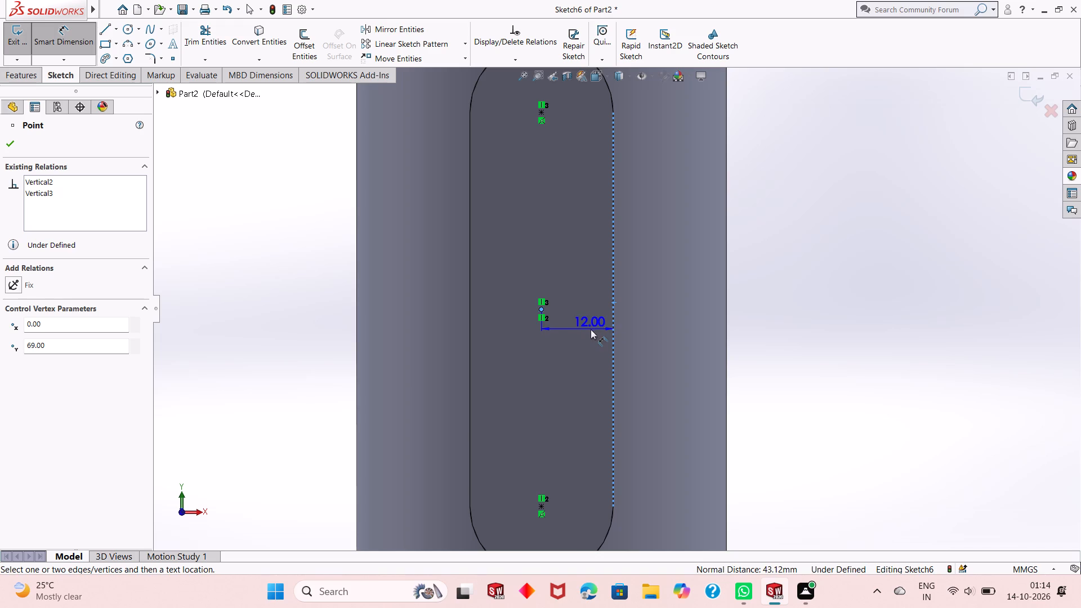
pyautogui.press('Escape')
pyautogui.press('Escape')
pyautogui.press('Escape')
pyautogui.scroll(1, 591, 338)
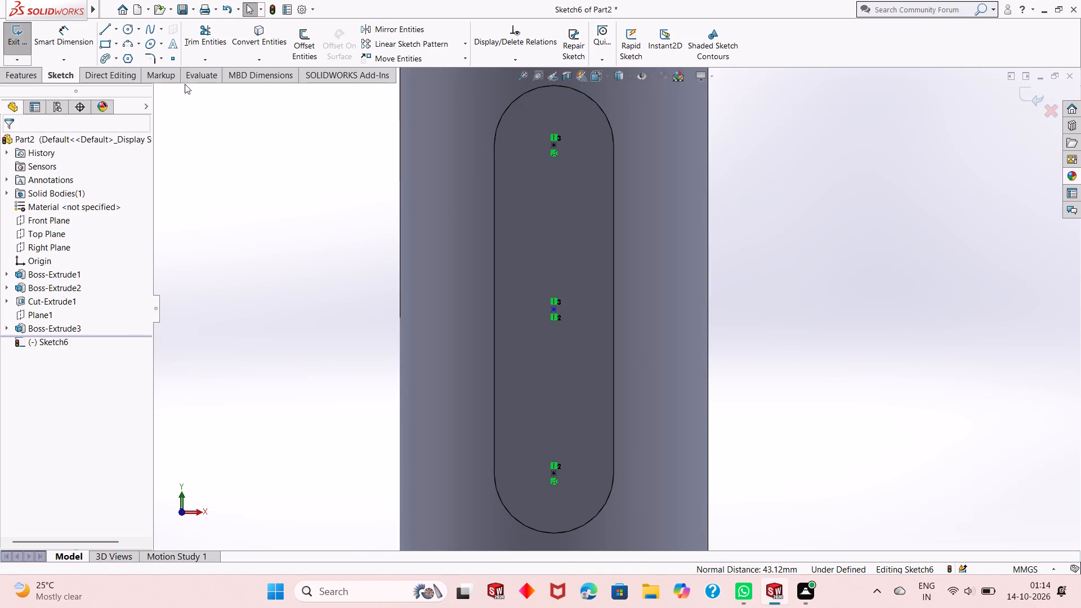
# Dimension the vertical distance between the middle point and the lower arc-centre point with Smart Dimension.
pyautogui.click(73, 33)
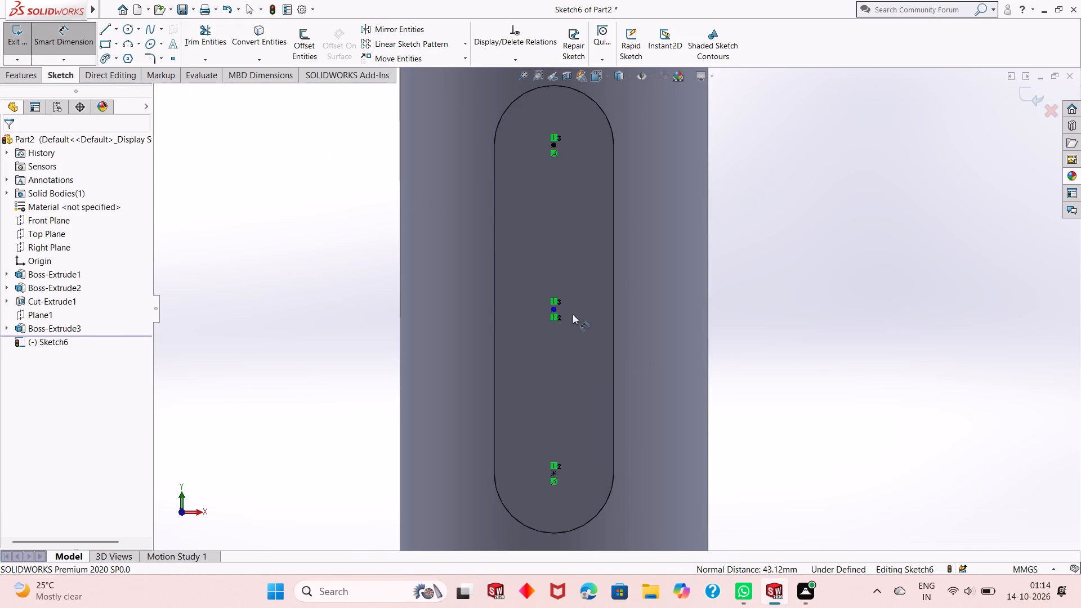
pyautogui.click(552, 307)
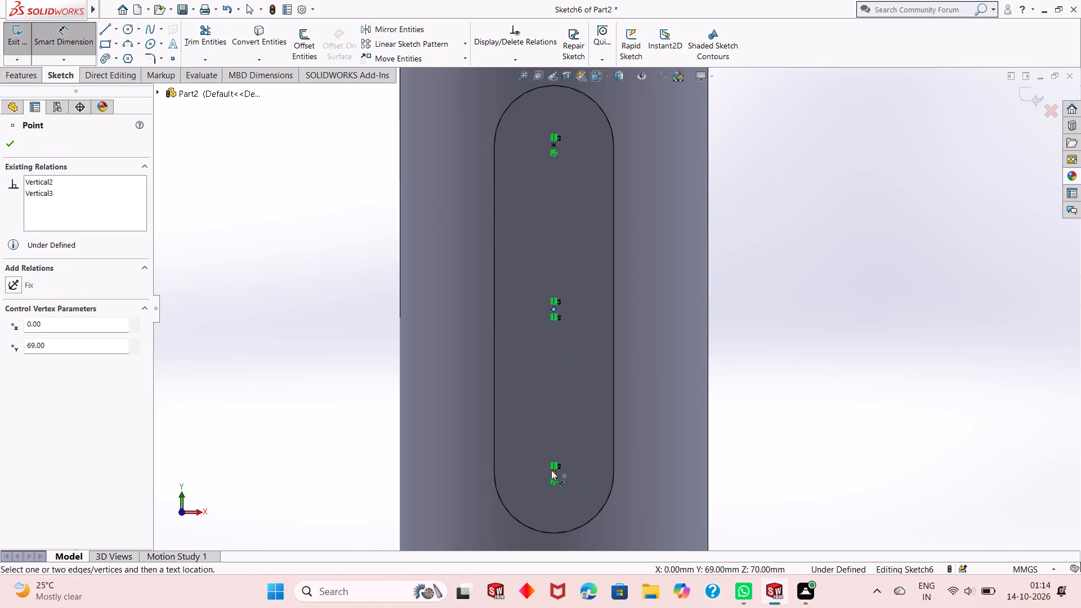
pyautogui.click(551, 470)
pyautogui.click(668, 435)
pyautogui.press('Escape')
pyautogui.press('Escape')
pyautogui.press('Escape')
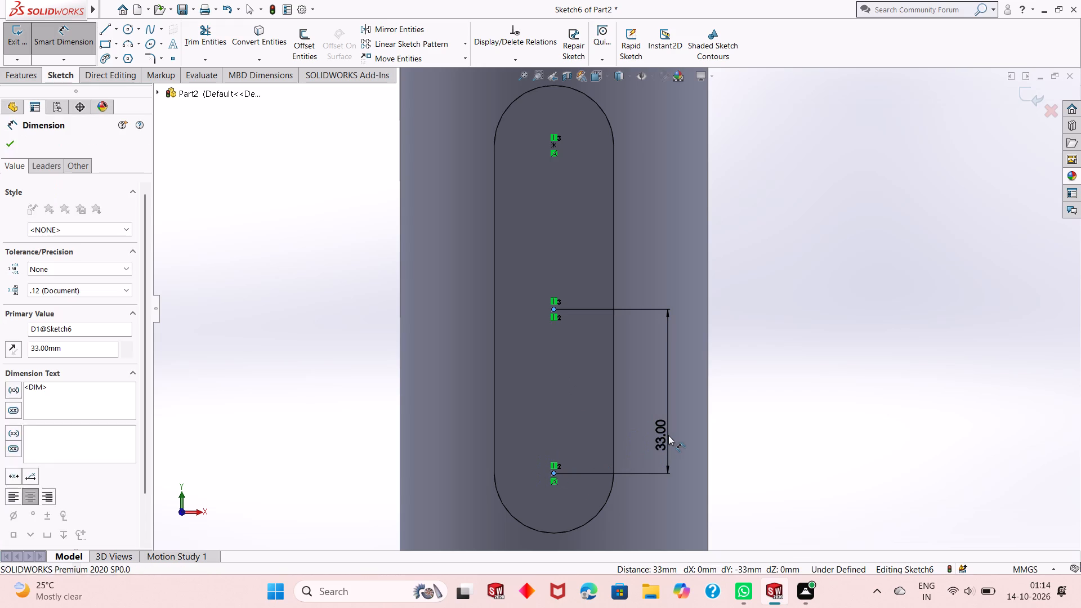
pyautogui.press('Escape')
pyautogui.press('Escape')
pyautogui.press('Escape')
pyautogui.press('Escape')
pyautogui.scroll(3, 633, 384)
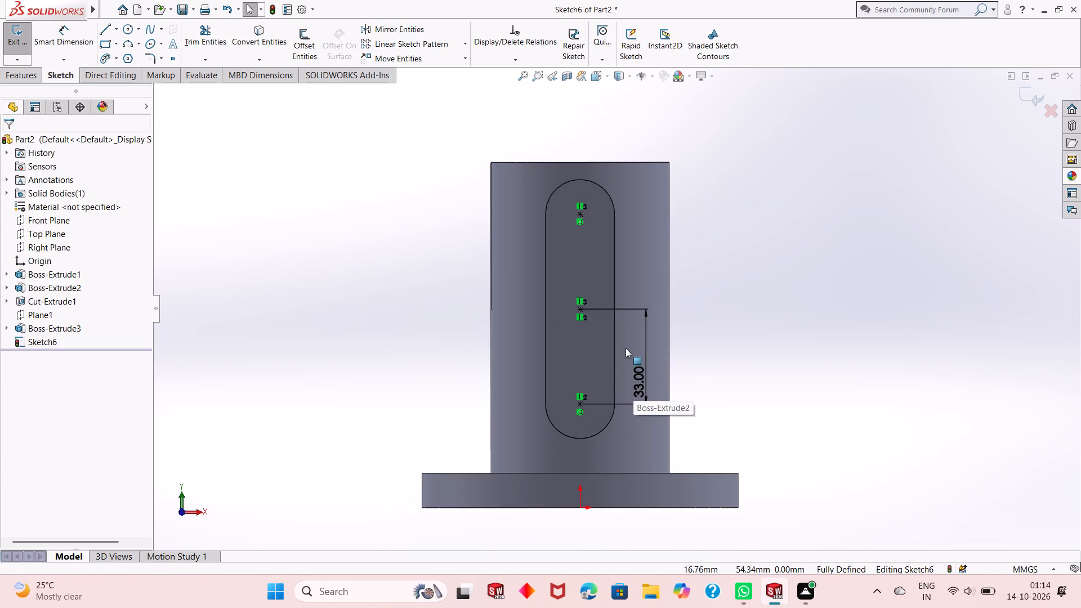
# Exit the sketch containing the three hole-position points on the slot face.
pyautogui.scroll(-3, 626, 348)
pyautogui.press('Escape')
pyautogui.press('Escape')
pyautogui.scroll(2, 626, 347)
pyautogui.moveTo(680, 310); pyautogui.dragTo(663, 336, button='middle')
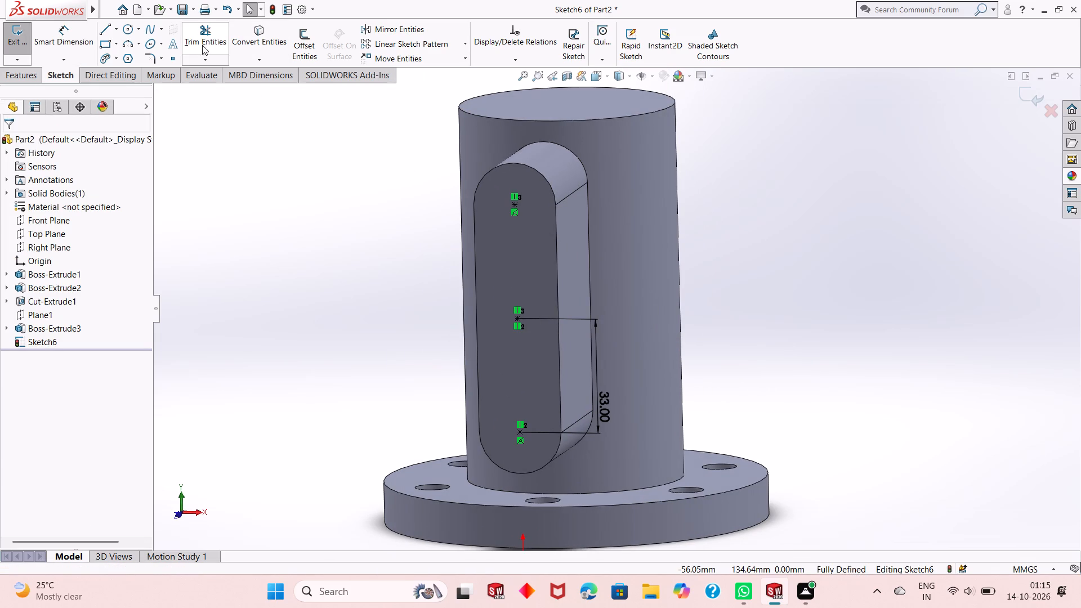
pyautogui.click(1033, 91)
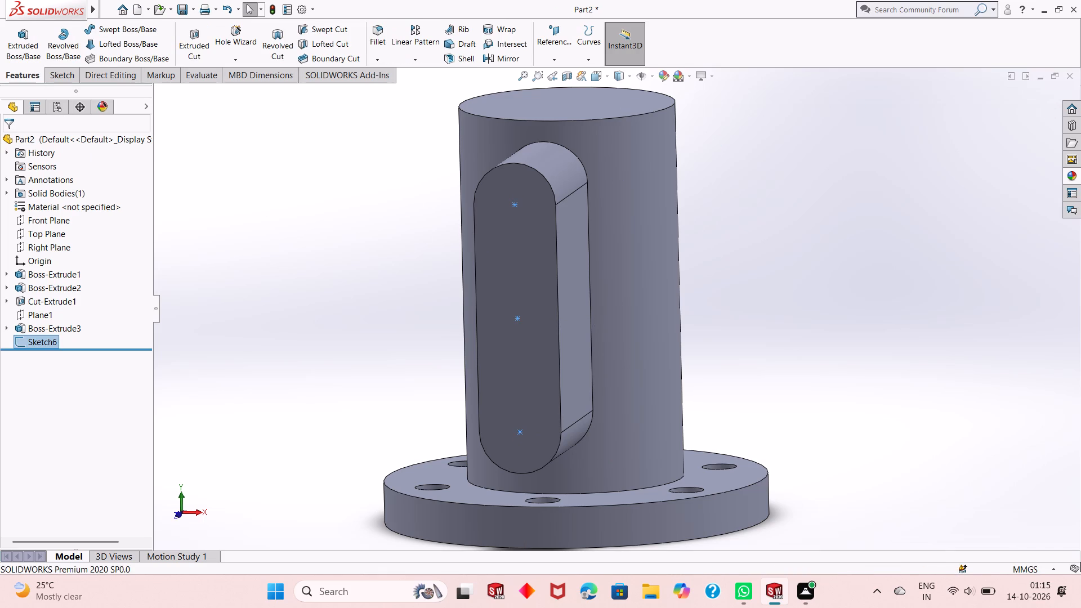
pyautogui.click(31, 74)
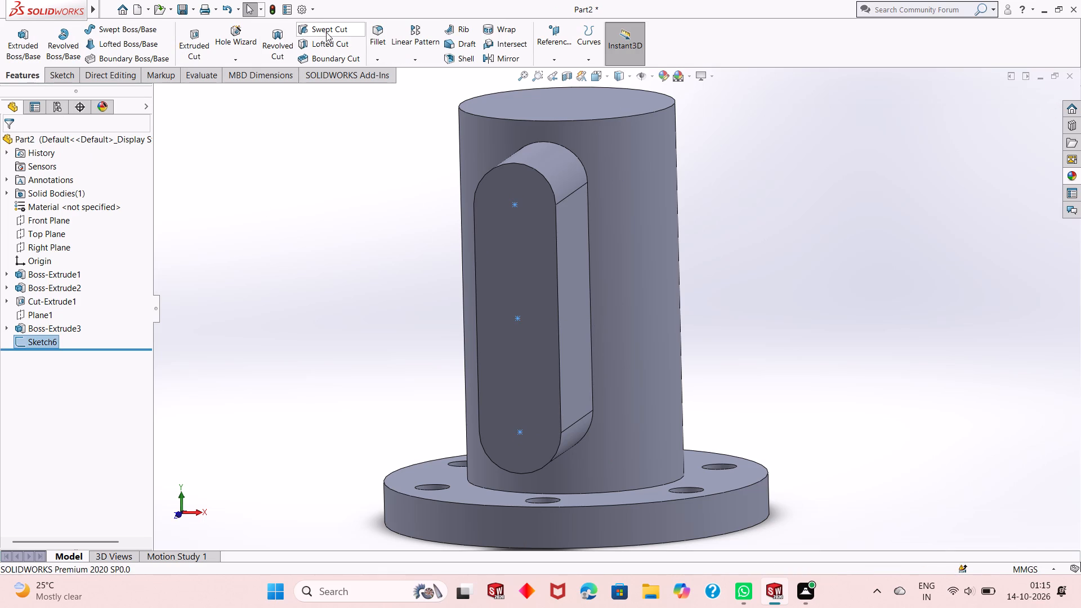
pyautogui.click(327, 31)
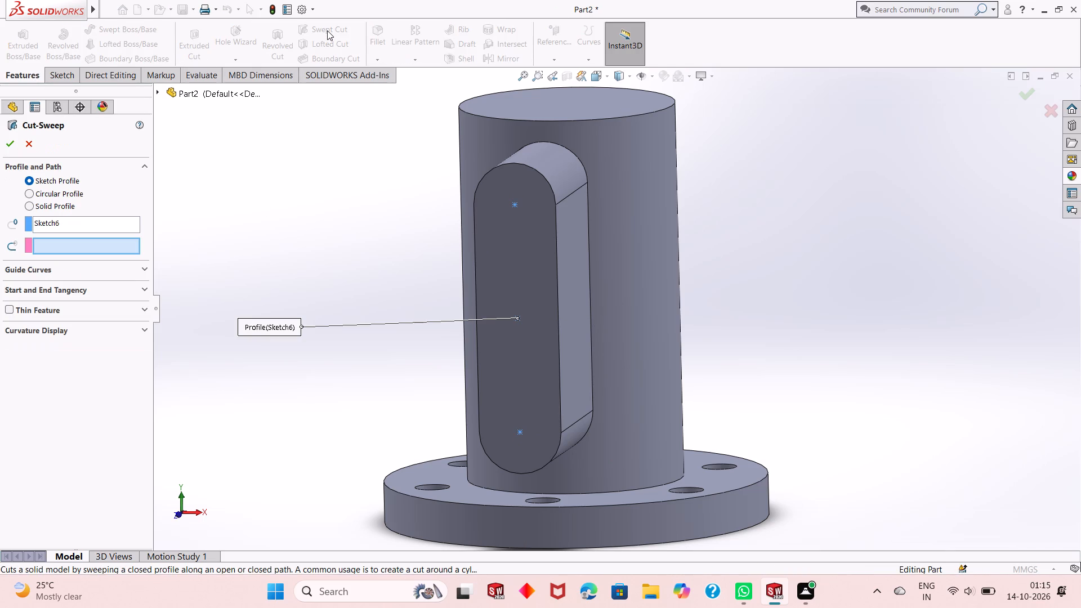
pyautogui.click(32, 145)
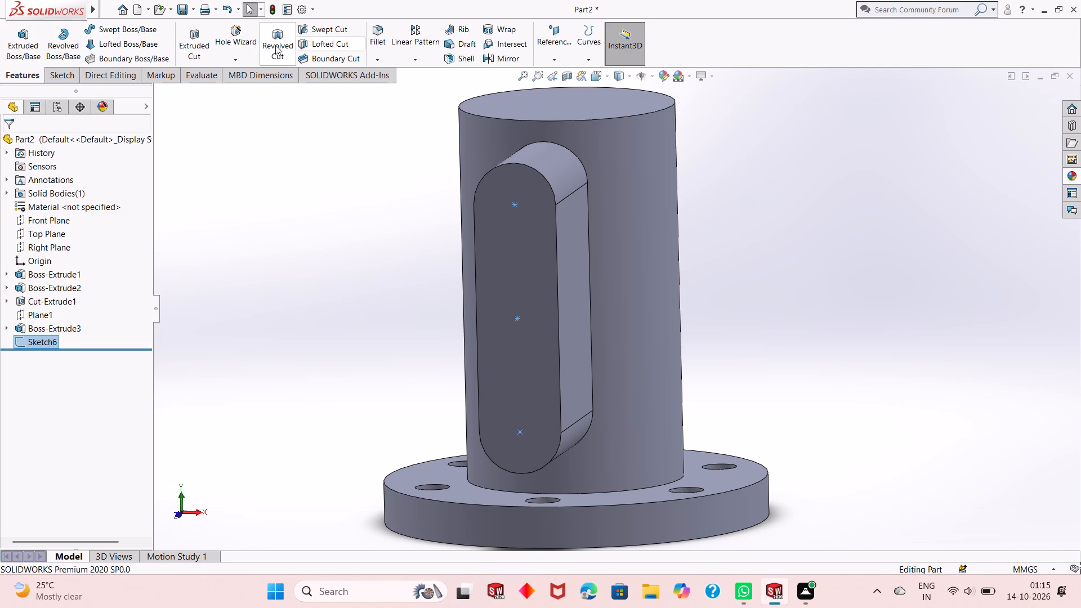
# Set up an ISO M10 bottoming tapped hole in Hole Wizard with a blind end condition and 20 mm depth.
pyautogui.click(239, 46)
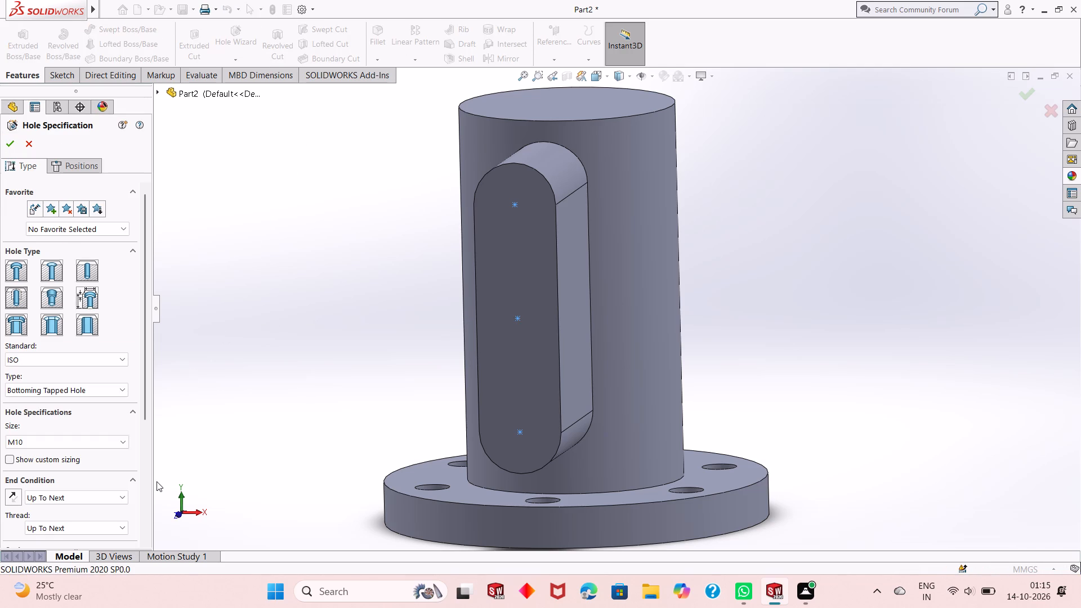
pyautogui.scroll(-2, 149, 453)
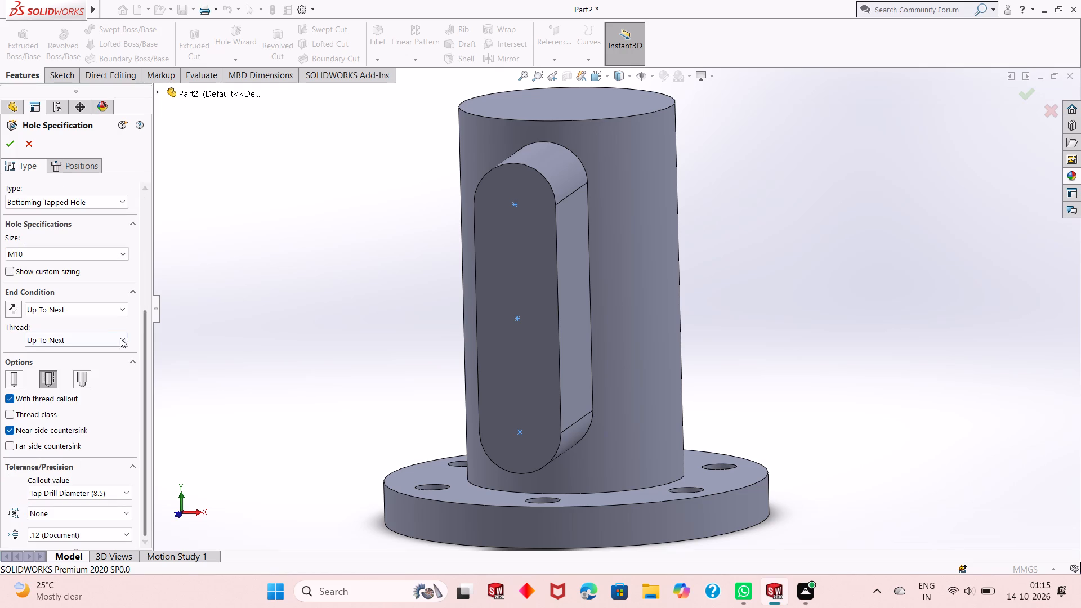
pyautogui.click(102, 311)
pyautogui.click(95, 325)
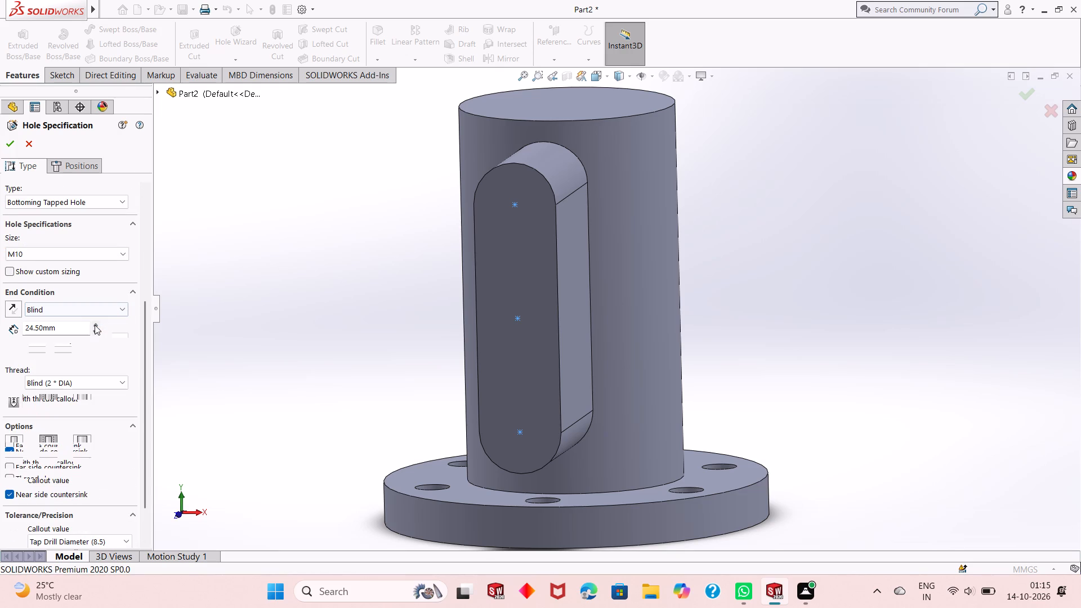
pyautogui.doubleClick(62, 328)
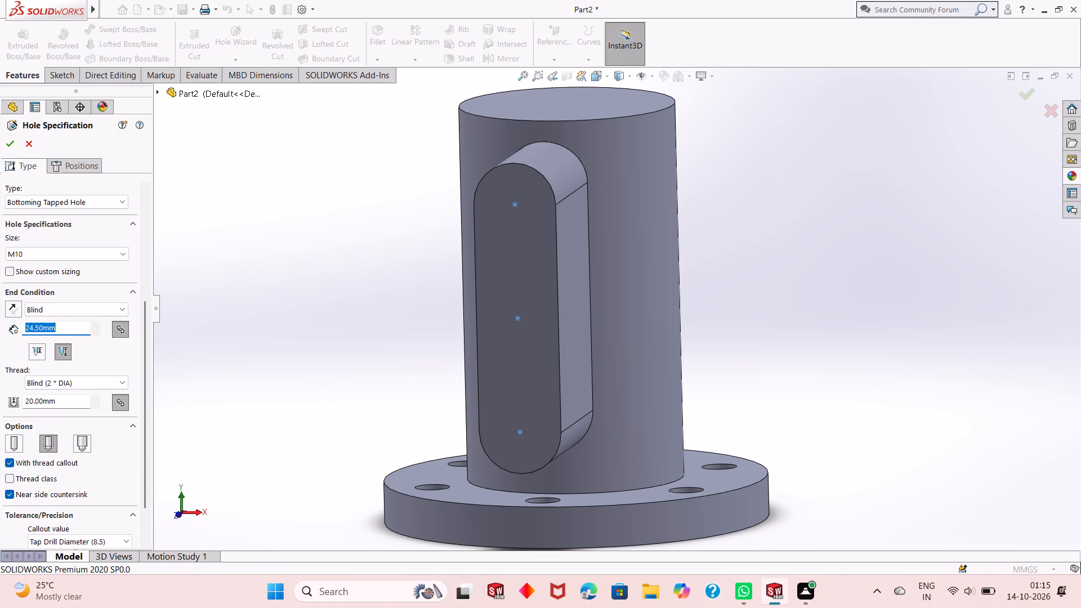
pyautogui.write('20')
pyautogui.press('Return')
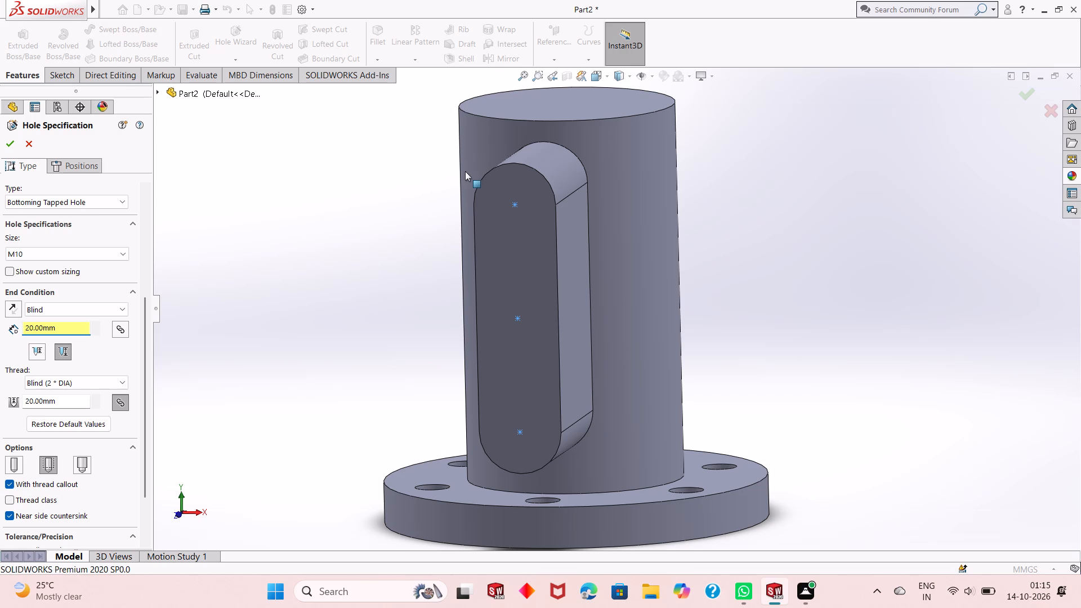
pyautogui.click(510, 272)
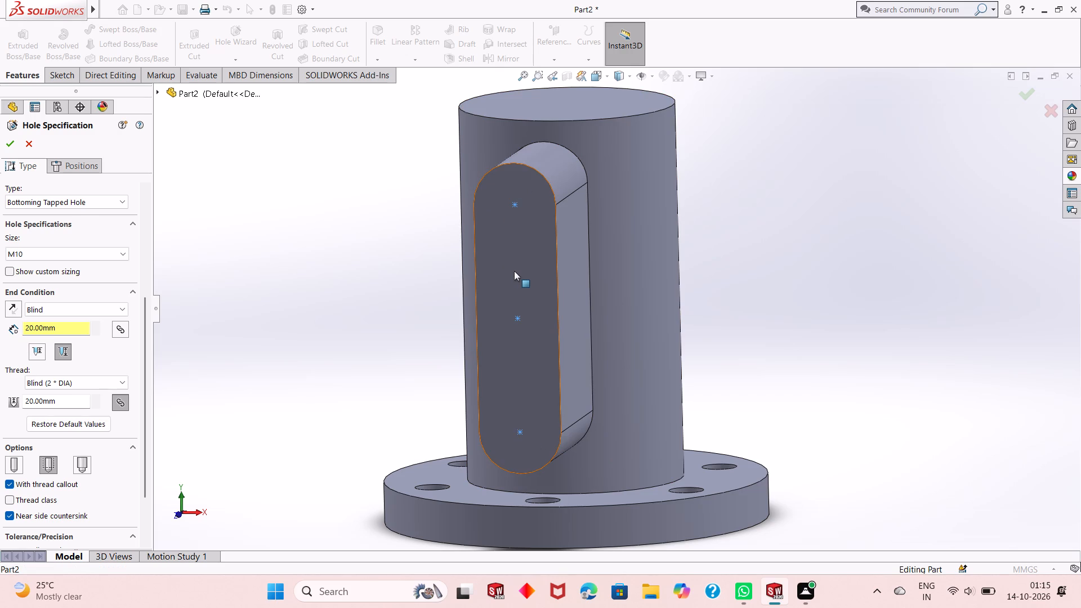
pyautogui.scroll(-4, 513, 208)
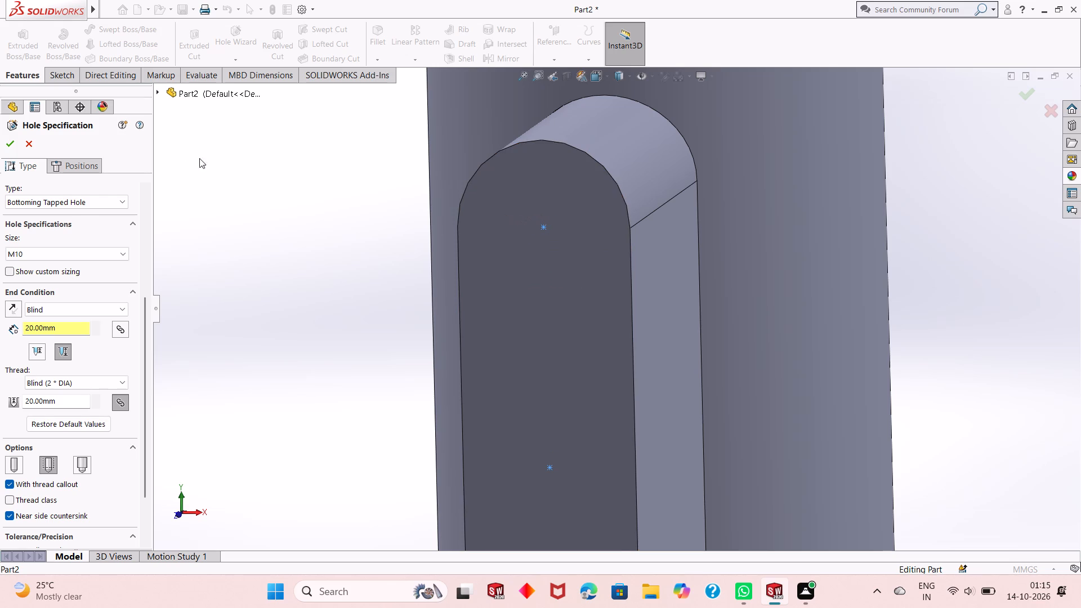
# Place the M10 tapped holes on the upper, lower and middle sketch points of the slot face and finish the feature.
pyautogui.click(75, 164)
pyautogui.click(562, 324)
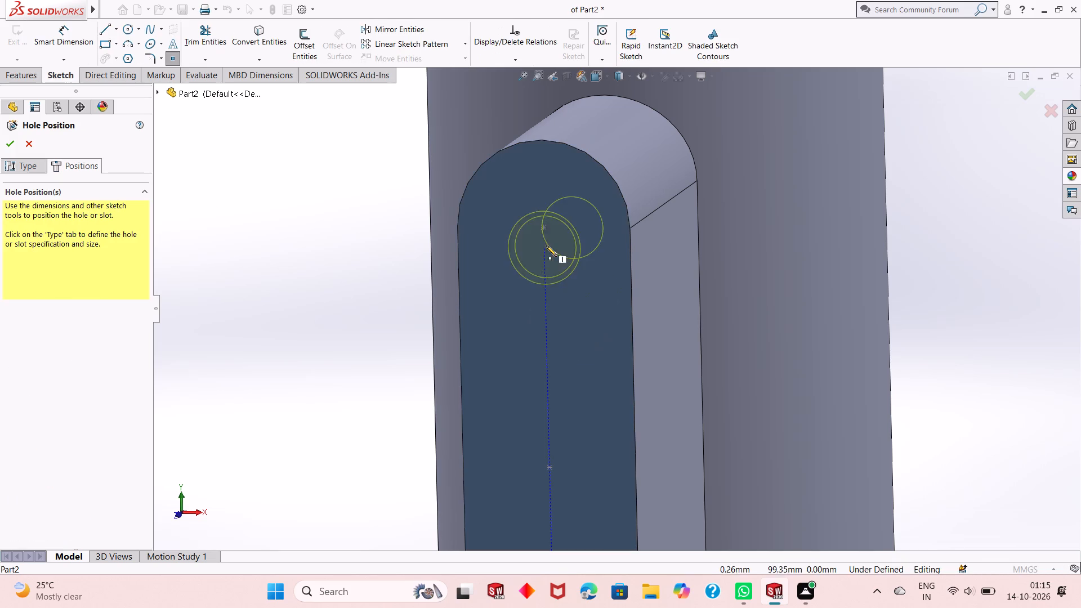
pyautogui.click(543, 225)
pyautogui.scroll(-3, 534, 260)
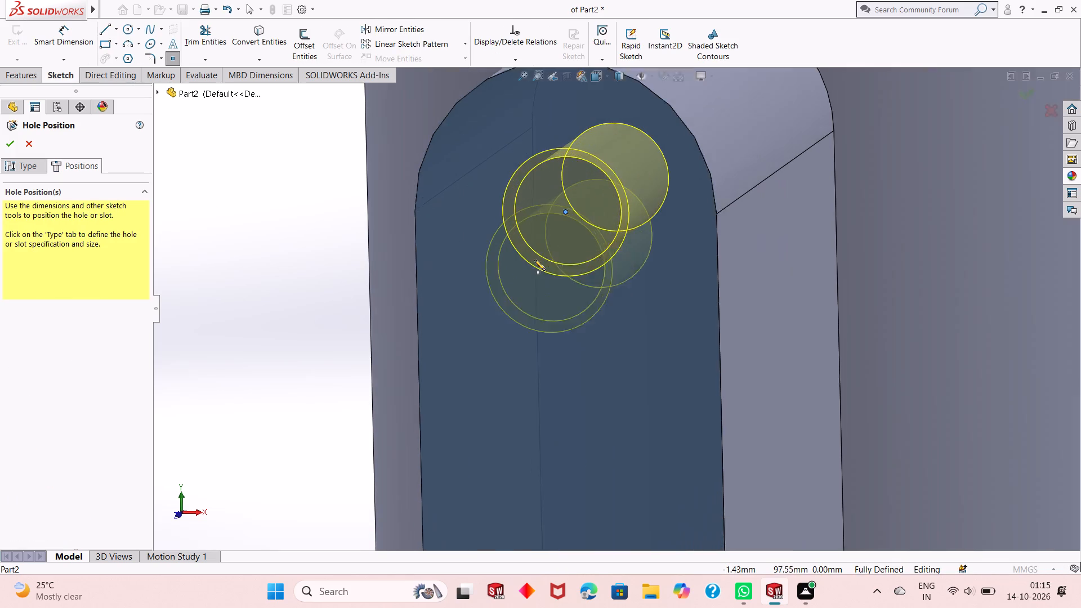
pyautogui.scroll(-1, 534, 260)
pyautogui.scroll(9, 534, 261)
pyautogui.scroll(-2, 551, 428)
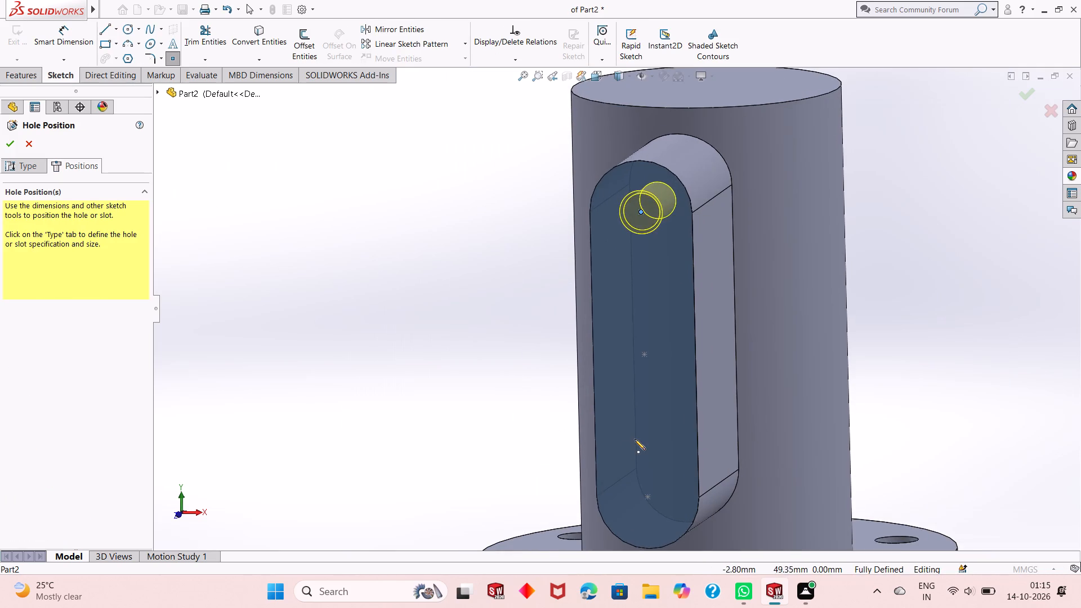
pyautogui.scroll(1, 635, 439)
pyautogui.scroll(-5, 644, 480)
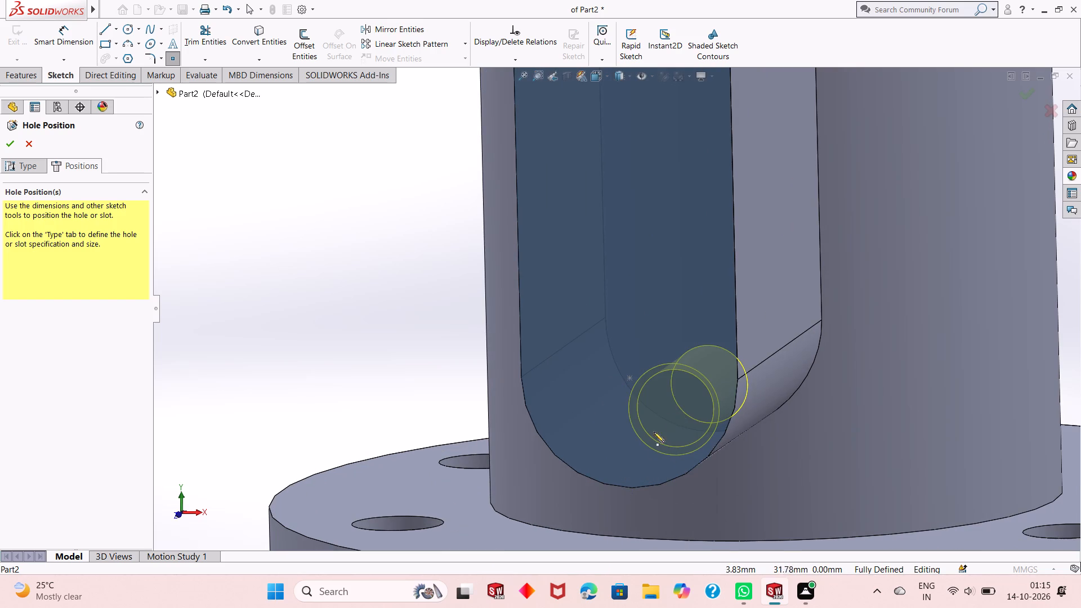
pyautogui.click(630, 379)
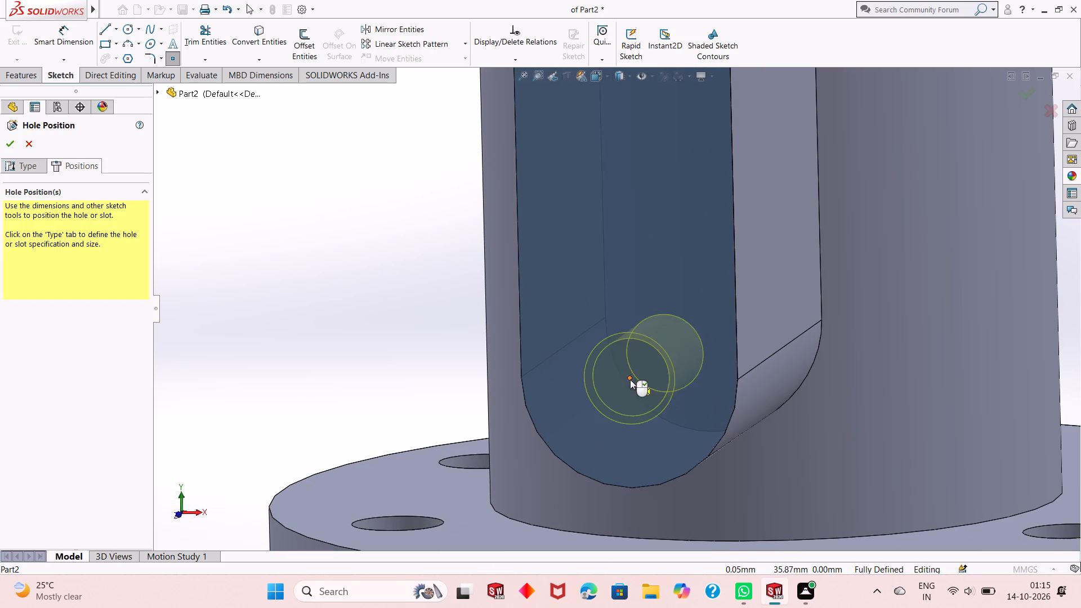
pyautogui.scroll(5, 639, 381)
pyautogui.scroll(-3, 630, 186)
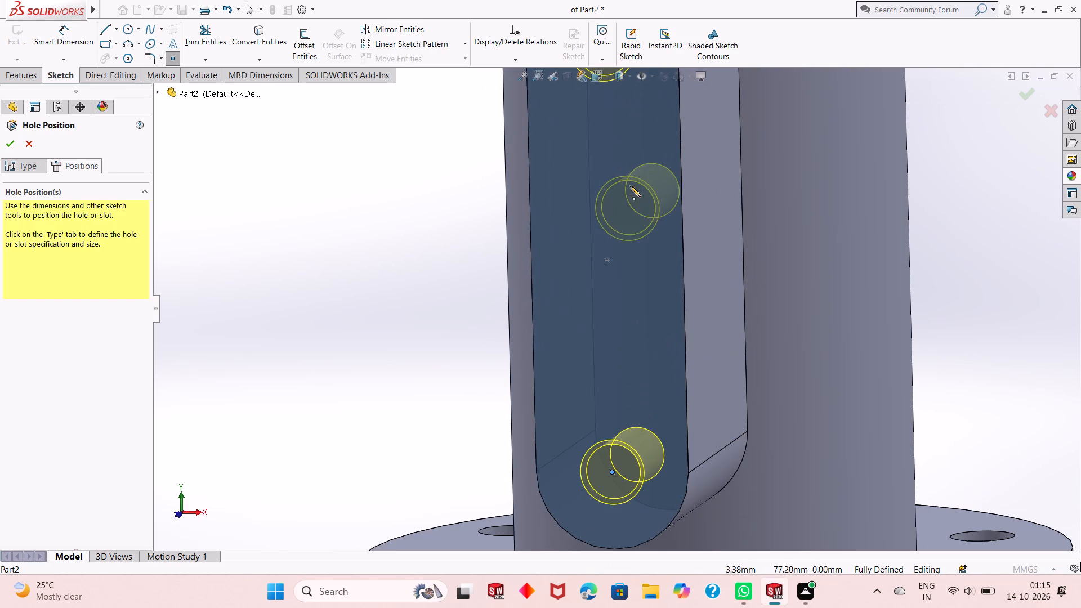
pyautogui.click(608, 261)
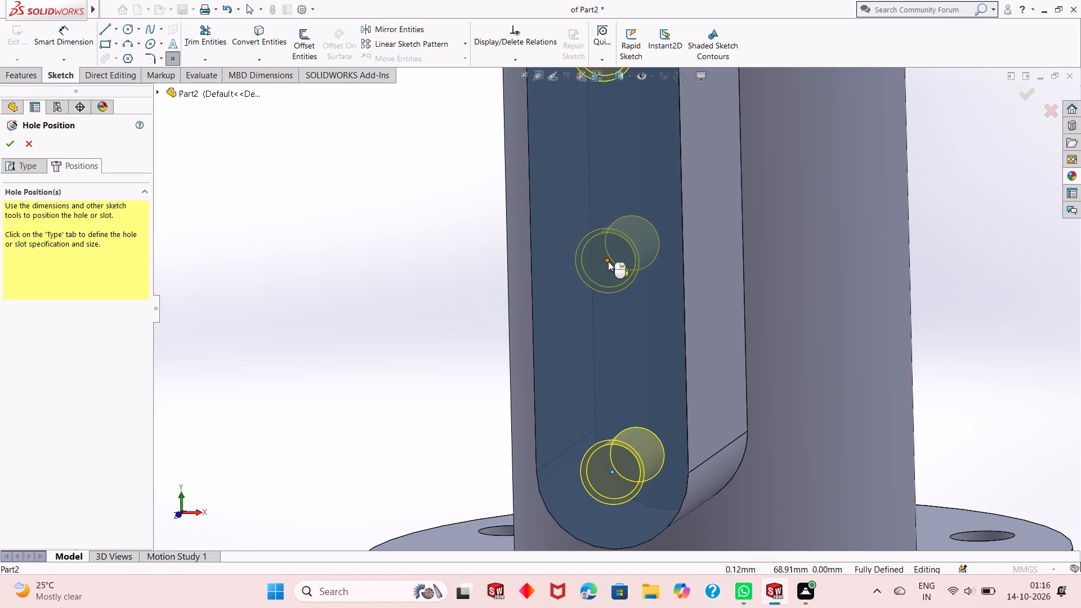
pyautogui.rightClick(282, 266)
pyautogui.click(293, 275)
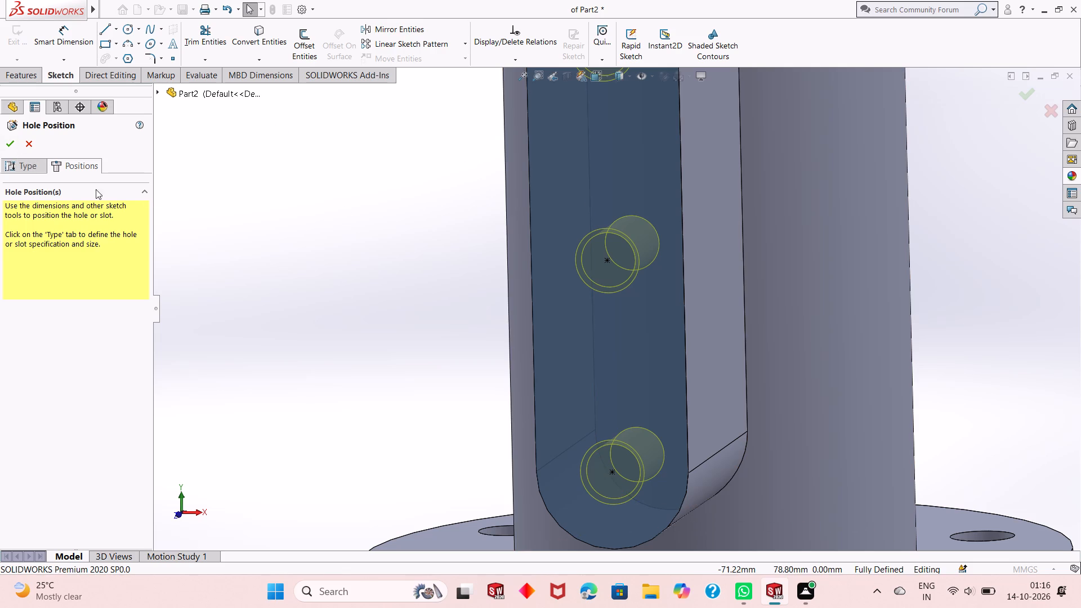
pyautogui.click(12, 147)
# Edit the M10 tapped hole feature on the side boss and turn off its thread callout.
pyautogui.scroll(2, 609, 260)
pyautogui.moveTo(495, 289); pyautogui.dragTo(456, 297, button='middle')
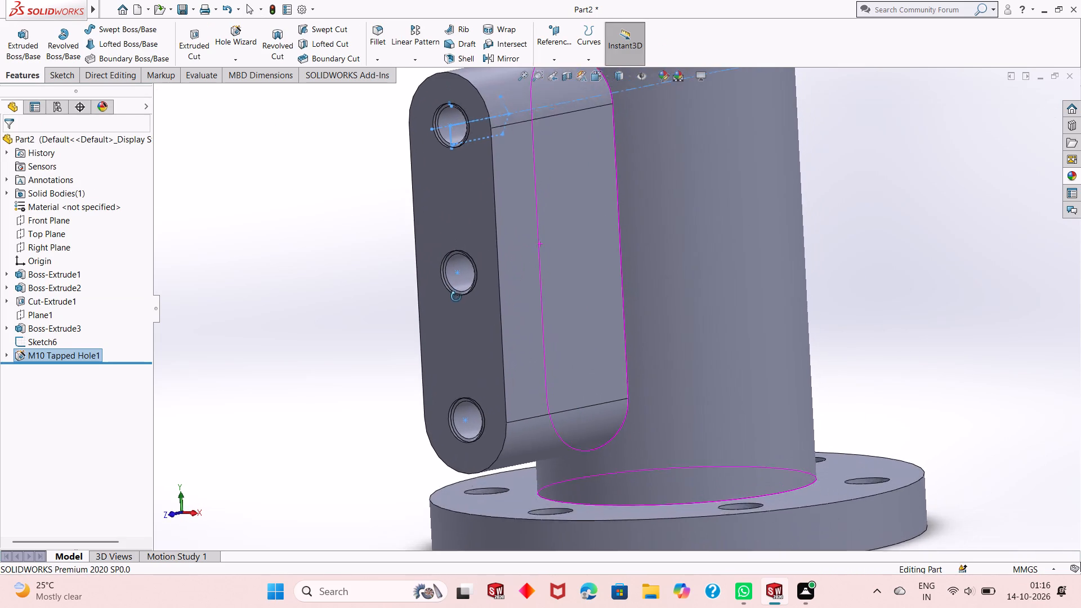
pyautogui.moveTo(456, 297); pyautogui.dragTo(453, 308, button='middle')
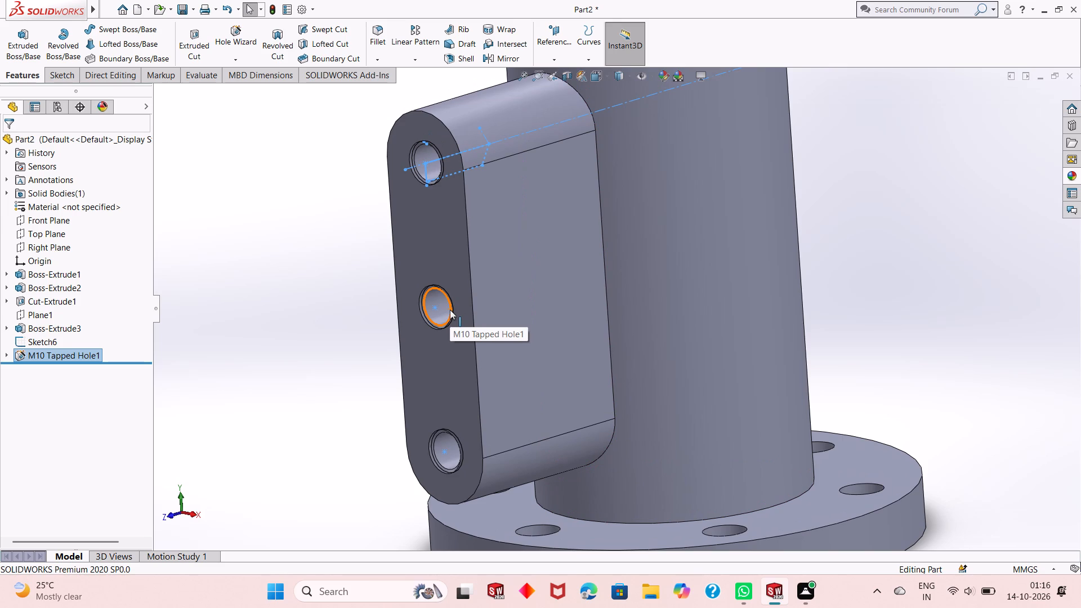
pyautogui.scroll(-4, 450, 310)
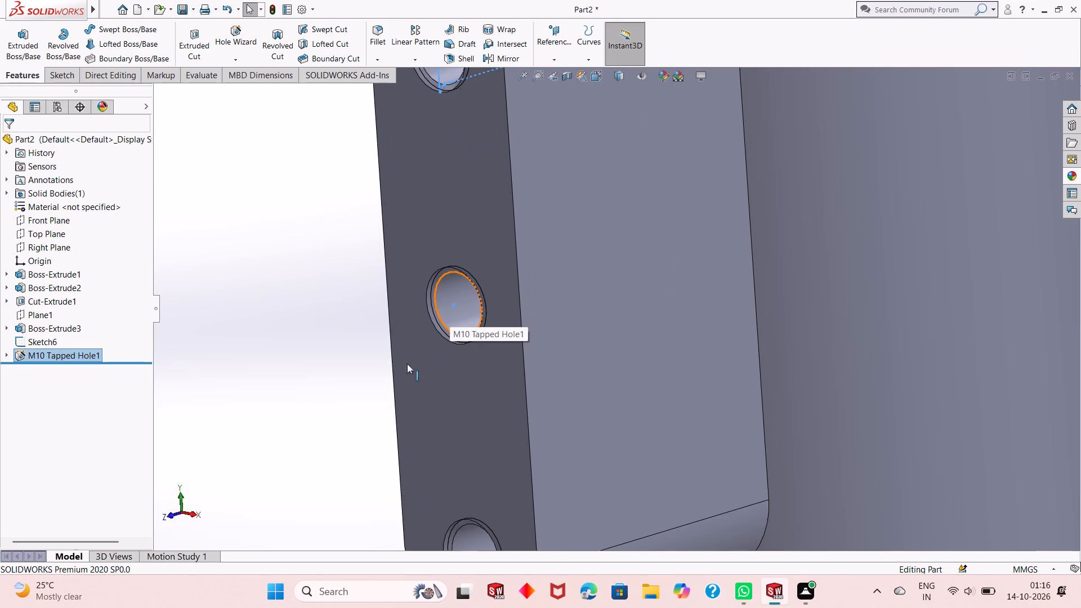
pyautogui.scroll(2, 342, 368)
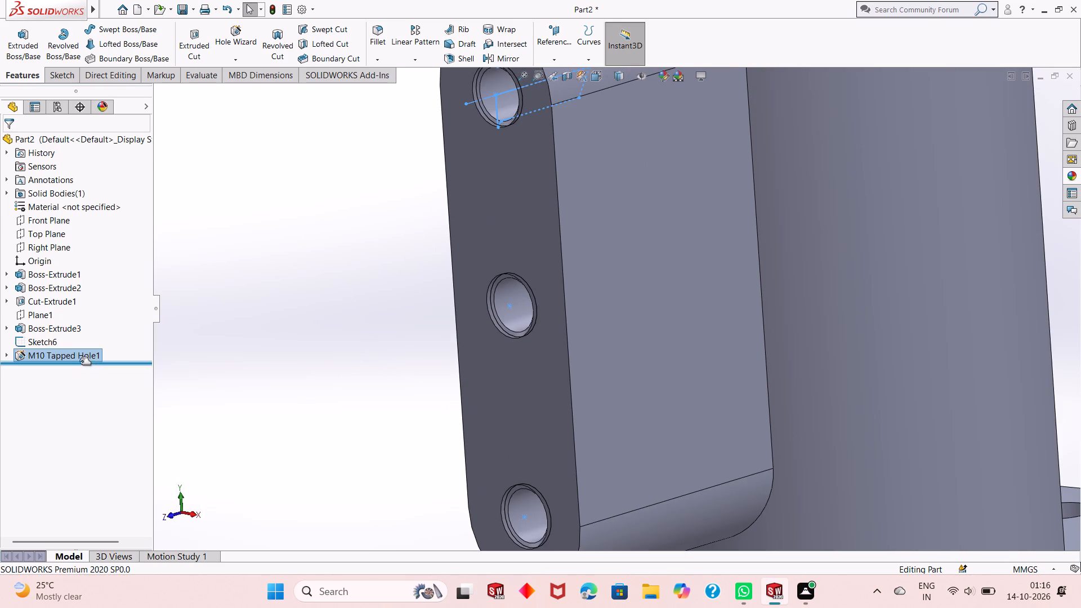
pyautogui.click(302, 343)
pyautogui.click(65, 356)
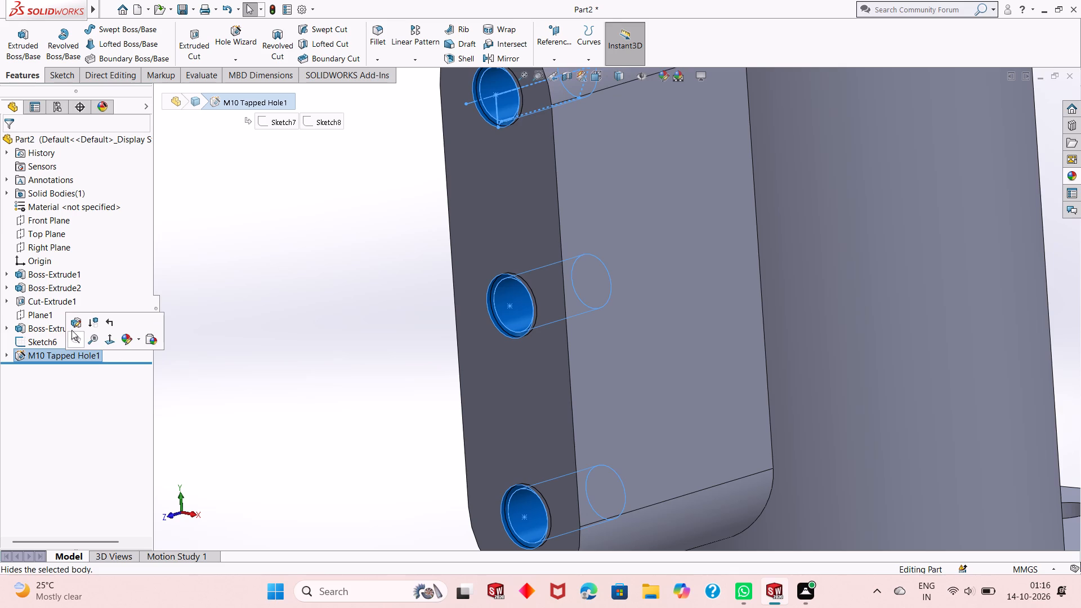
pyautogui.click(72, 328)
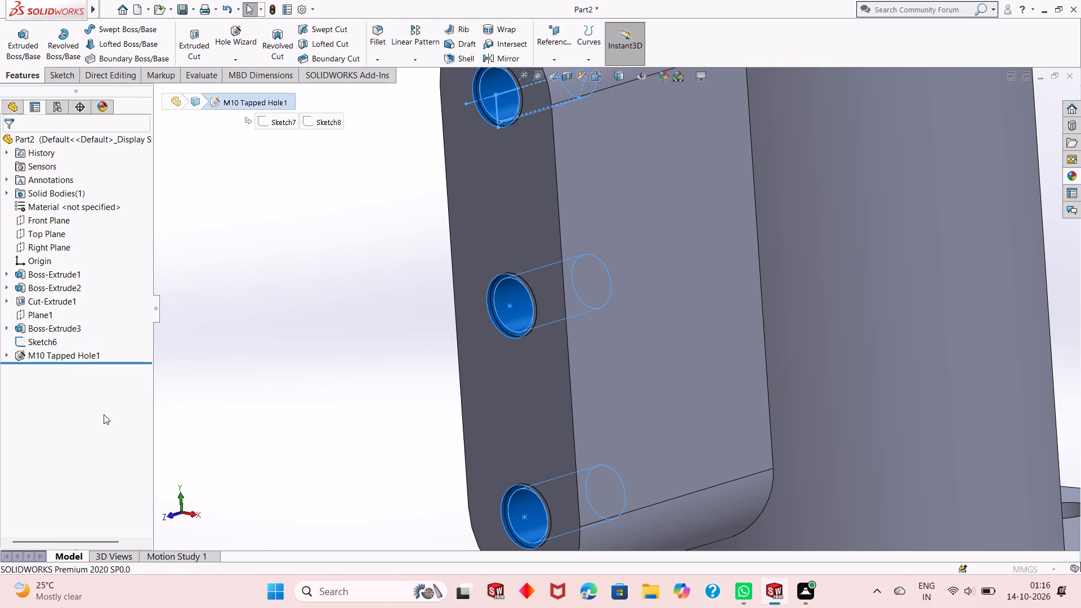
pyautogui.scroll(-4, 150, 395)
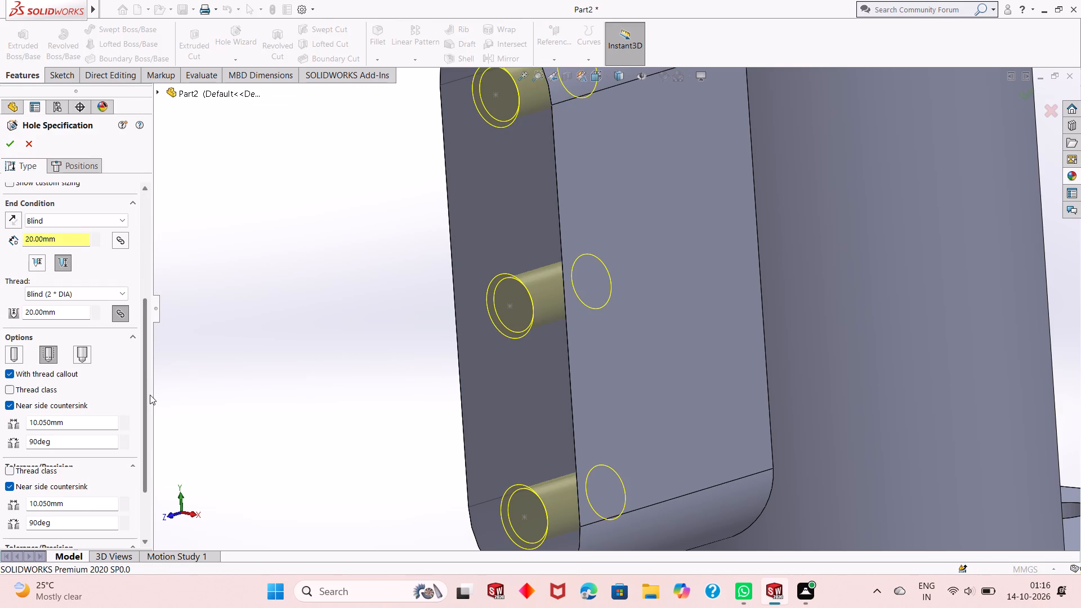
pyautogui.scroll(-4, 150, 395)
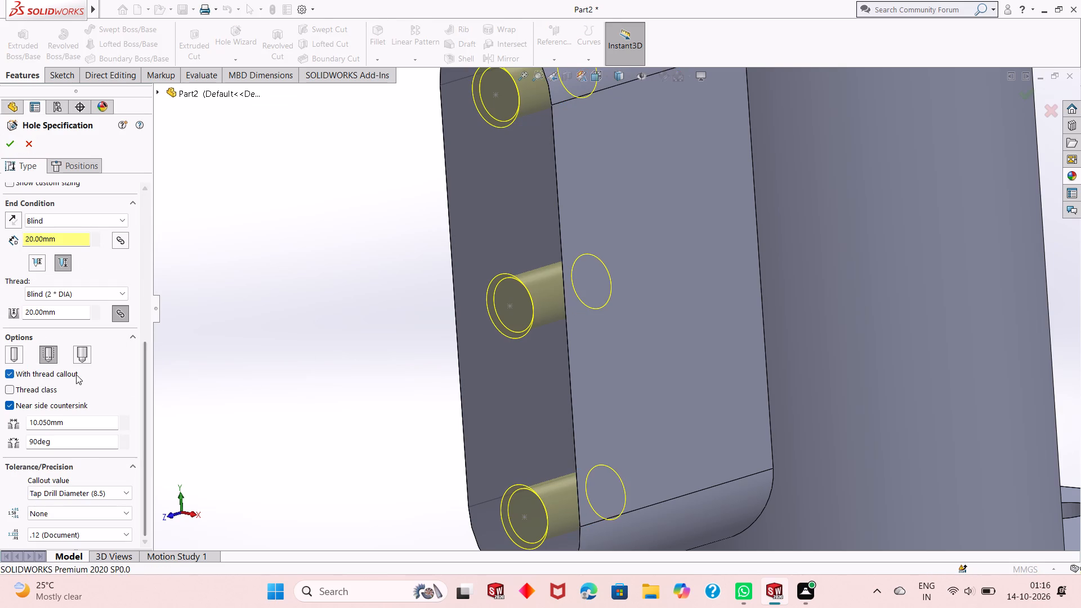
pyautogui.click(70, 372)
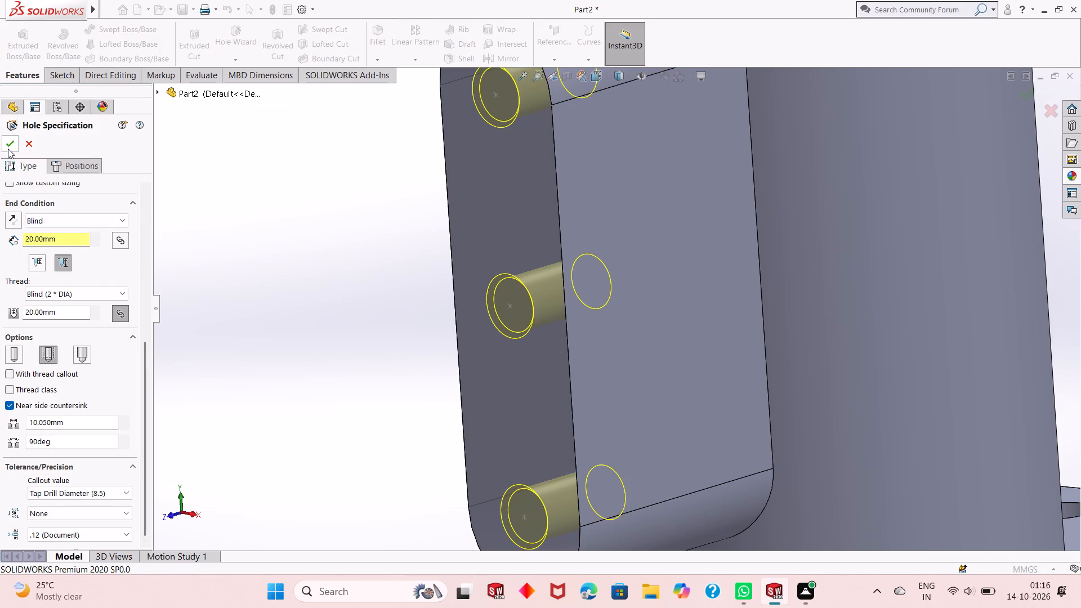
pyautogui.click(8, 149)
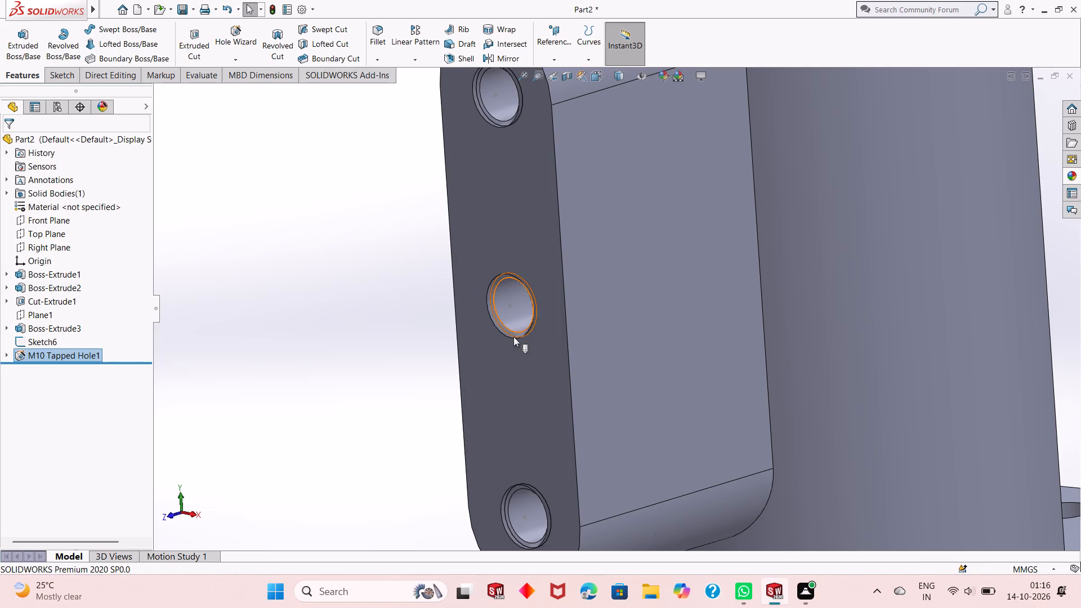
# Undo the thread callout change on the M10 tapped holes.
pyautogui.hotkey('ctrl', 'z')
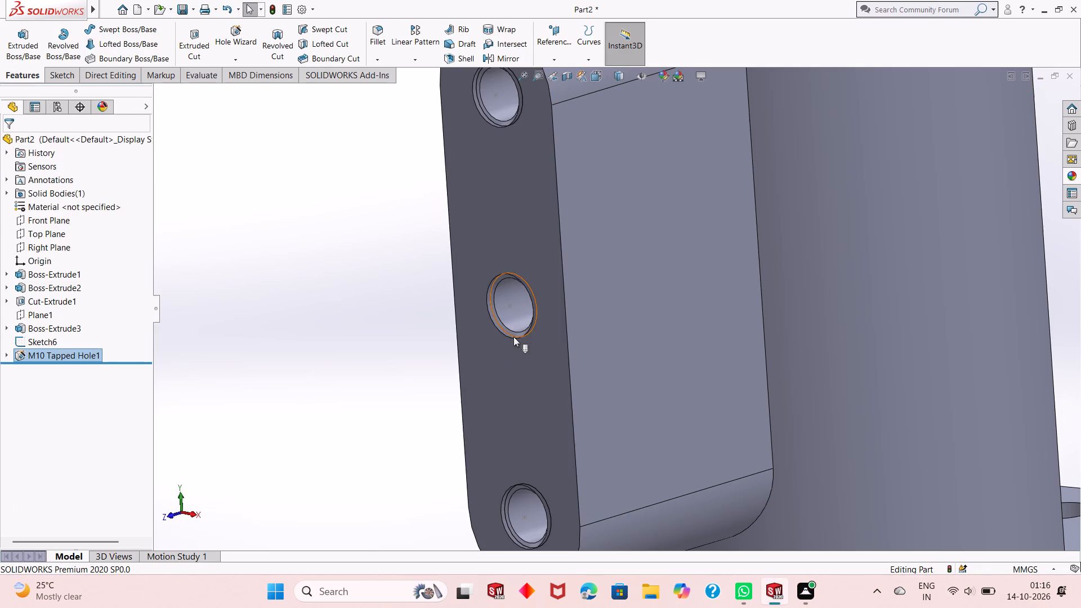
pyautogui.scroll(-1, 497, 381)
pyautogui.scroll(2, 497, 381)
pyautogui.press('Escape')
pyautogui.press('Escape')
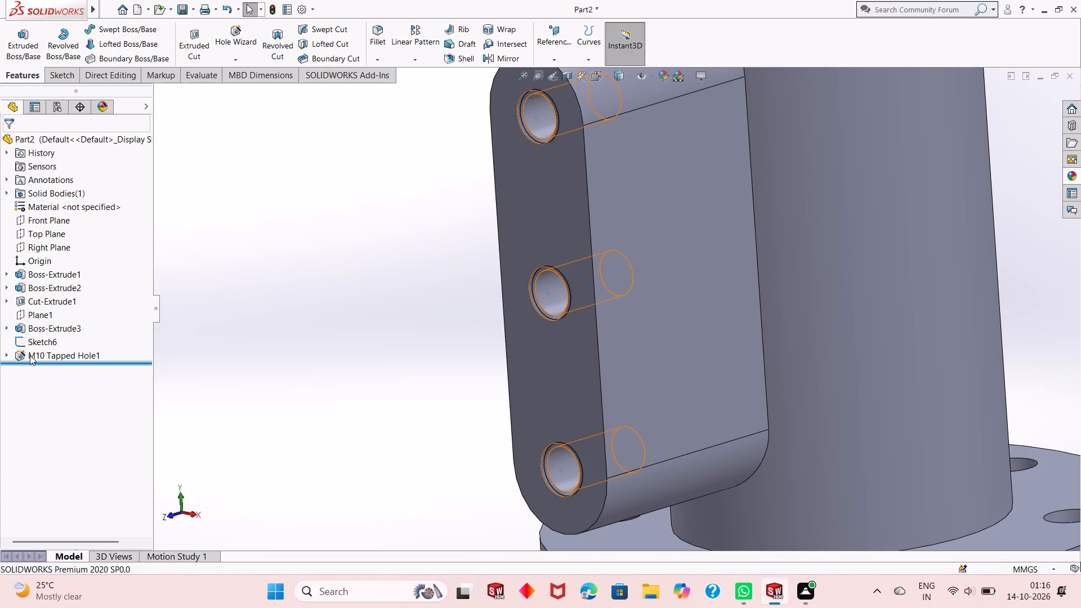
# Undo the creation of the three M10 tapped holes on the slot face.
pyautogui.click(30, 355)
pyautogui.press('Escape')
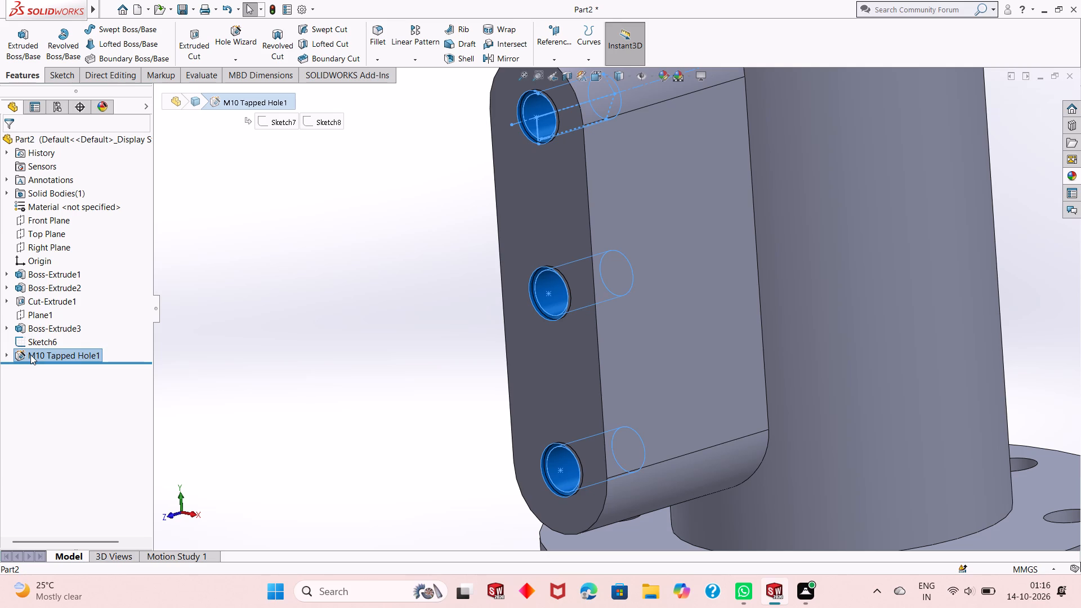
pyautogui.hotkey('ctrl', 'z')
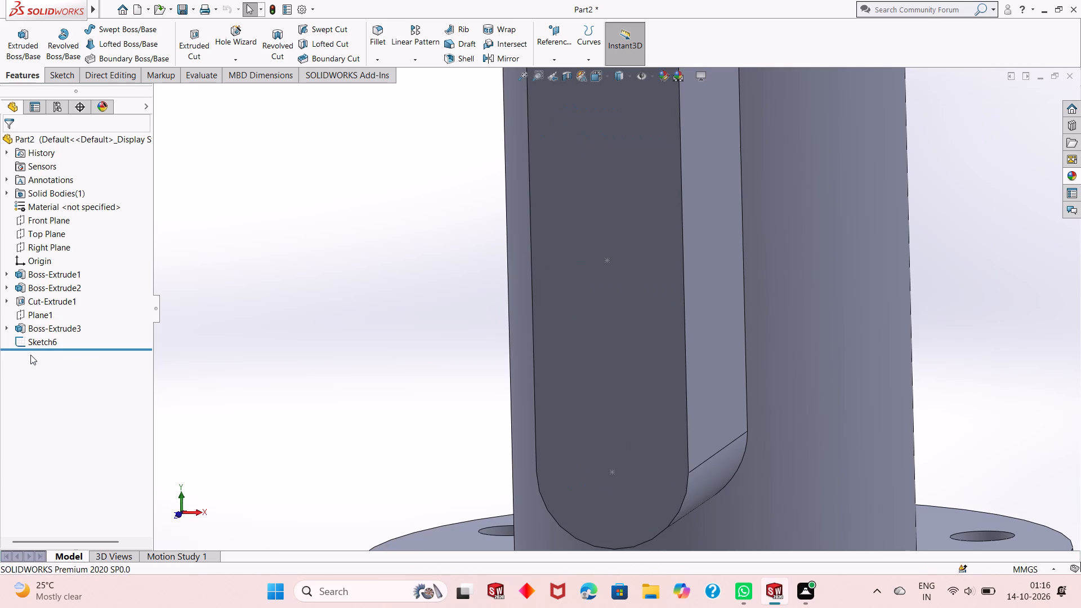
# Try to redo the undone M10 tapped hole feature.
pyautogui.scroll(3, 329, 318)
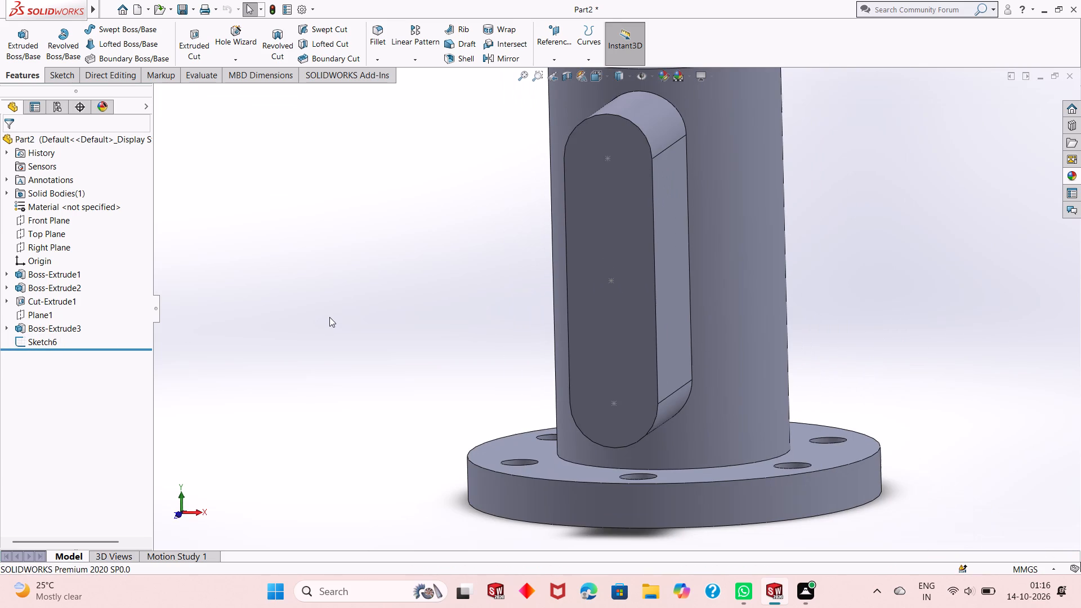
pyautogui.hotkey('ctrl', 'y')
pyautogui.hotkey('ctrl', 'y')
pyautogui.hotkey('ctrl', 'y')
# Place an ISO M10 bottoming tapped hole on the slot-shaped boss face at the upper sketch point, using Hole Wizard.
pyautogui.click(225, 28)
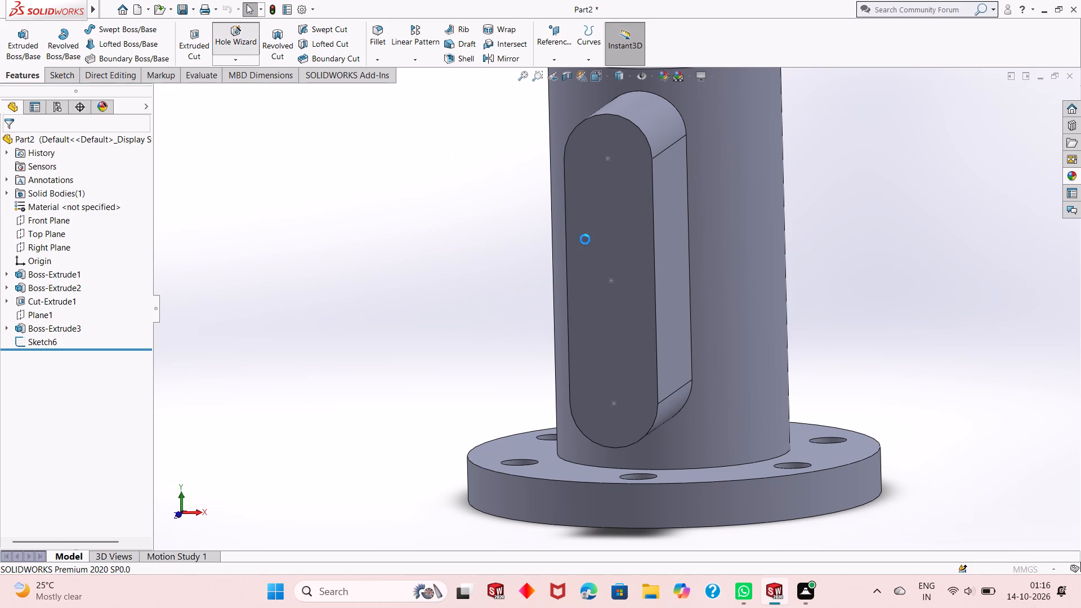
pyautogui.click(64, 167)
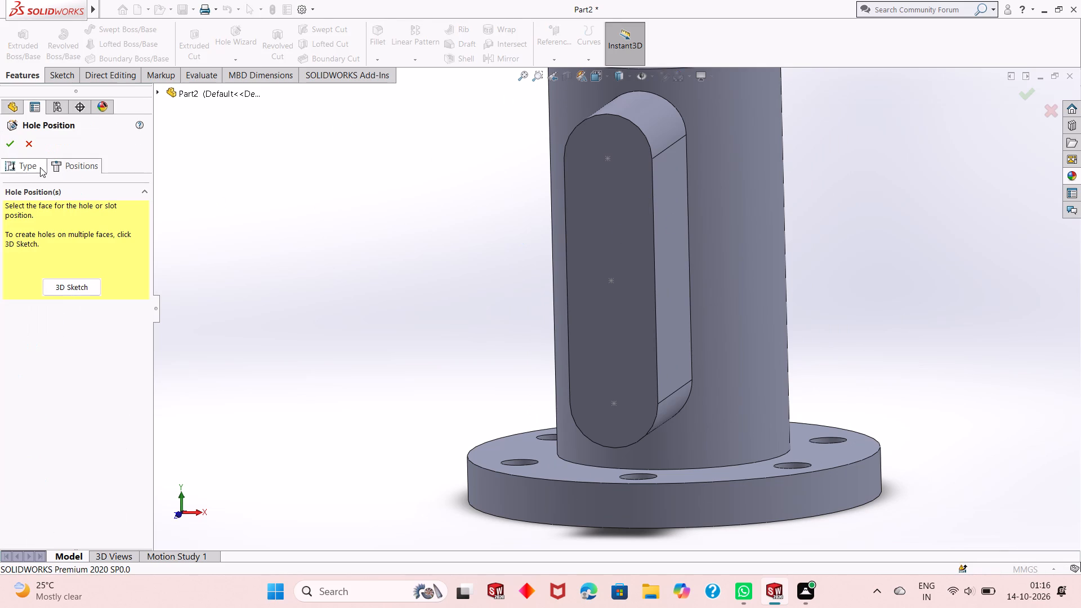
pyautogui.click(29, 167)
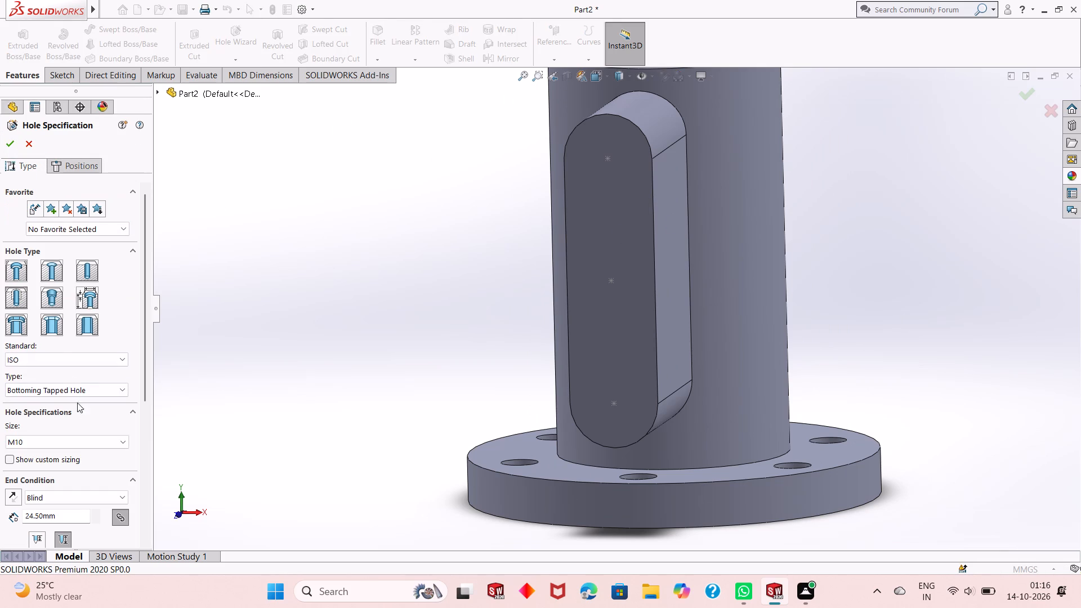
pyautogui.scroll(-4, 135, 419)
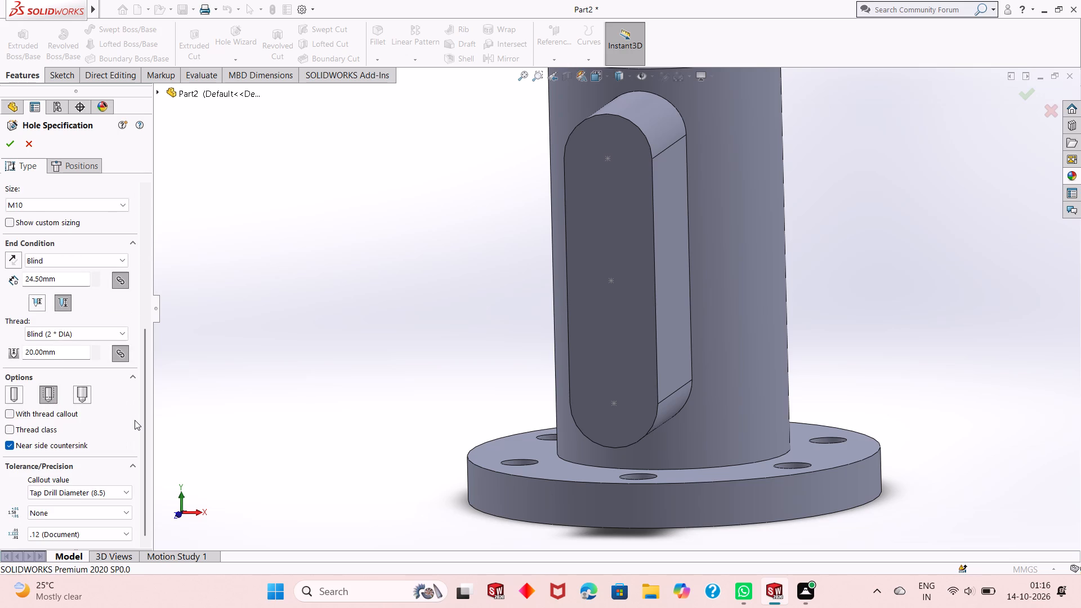
pyautogui.scroll(4, 135, 420)
pyautogui.scroll(1, 66, 218)
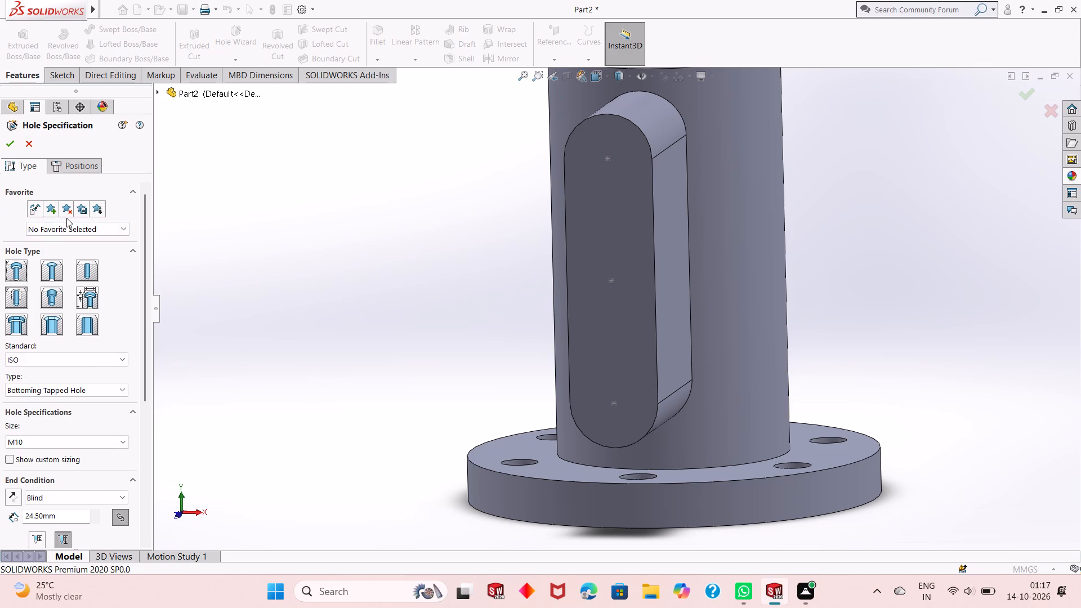
pyautogui.click(73, 168)
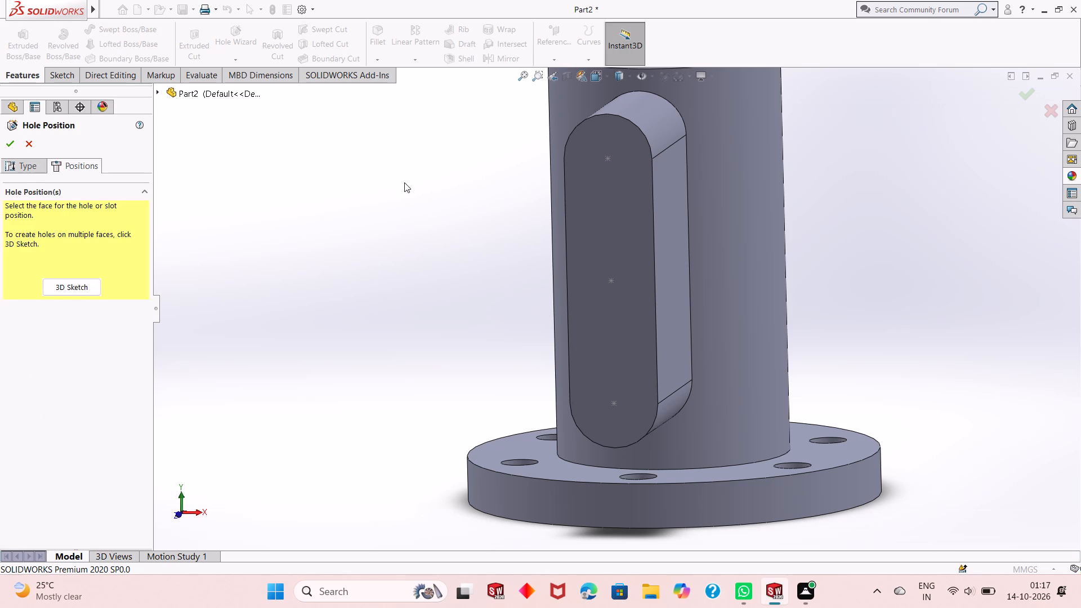
pyautogui.click(586, 184)
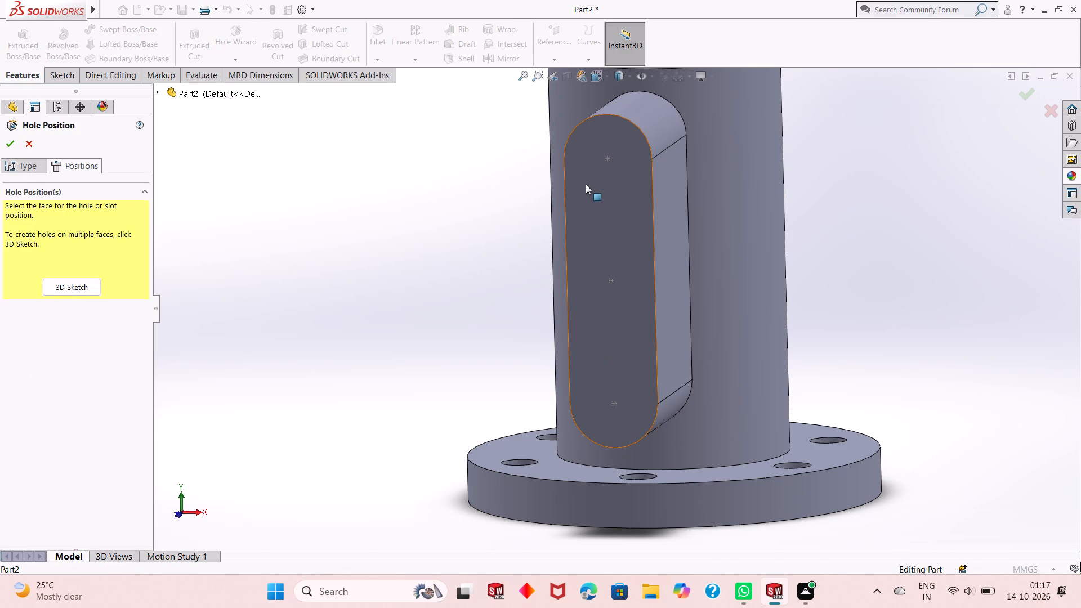
pyautogui.scroll(-4, 610, 153)
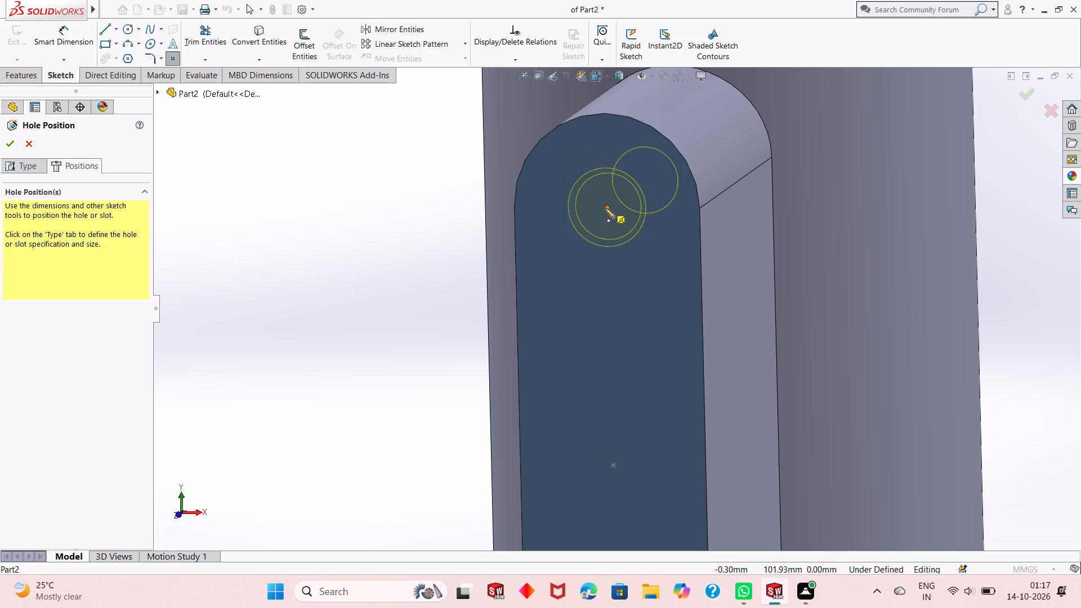
pyautogui.click(605, 208)
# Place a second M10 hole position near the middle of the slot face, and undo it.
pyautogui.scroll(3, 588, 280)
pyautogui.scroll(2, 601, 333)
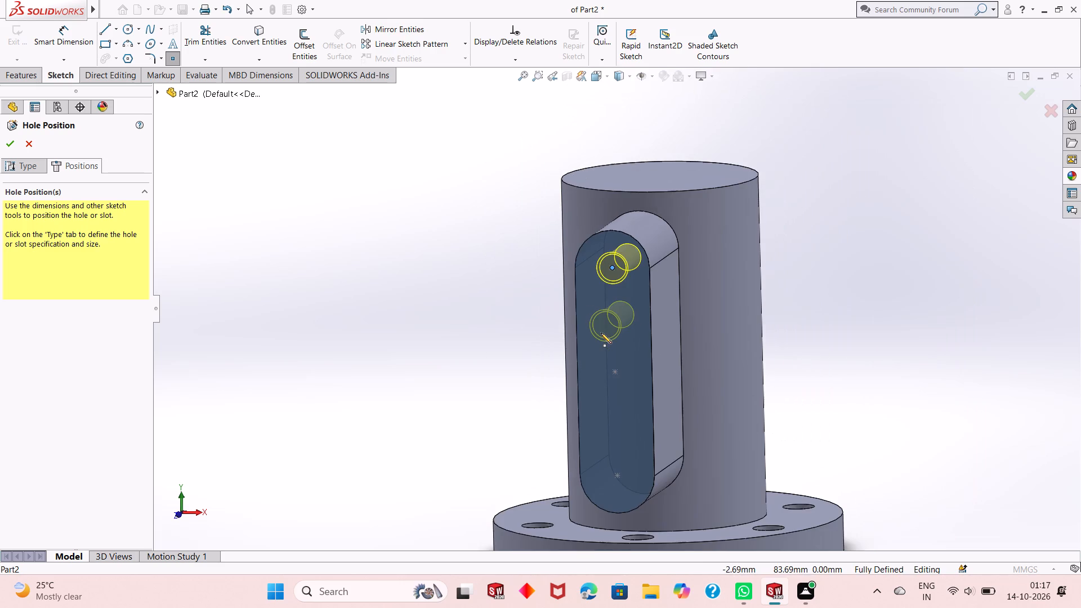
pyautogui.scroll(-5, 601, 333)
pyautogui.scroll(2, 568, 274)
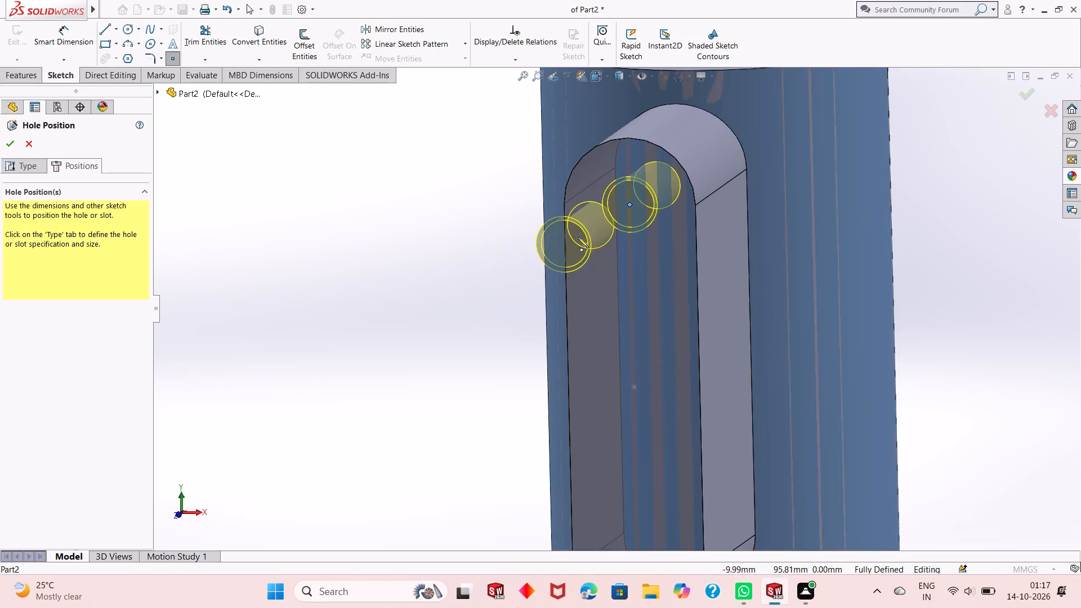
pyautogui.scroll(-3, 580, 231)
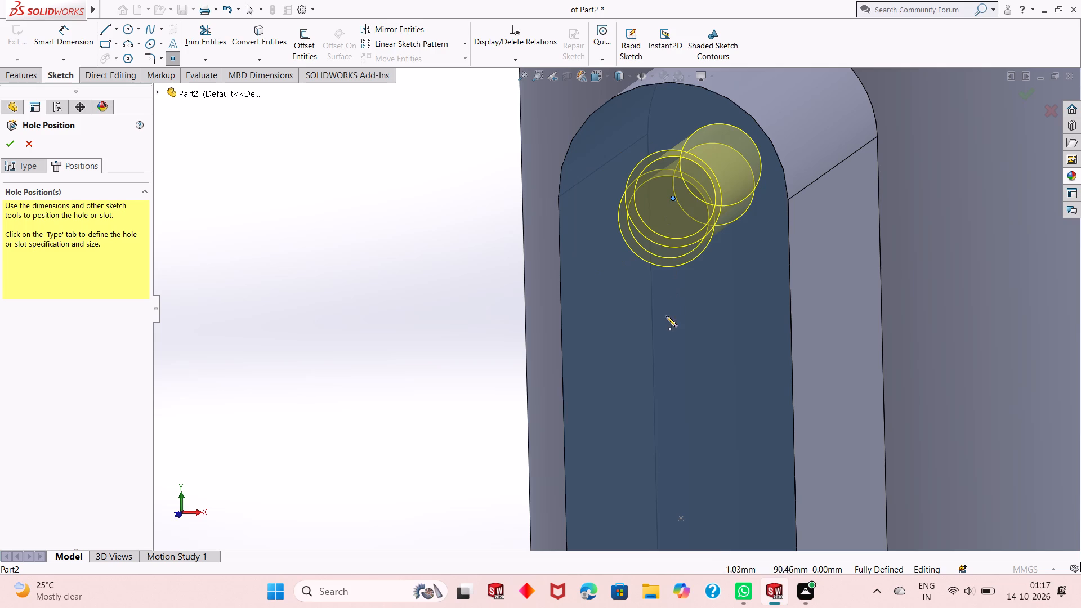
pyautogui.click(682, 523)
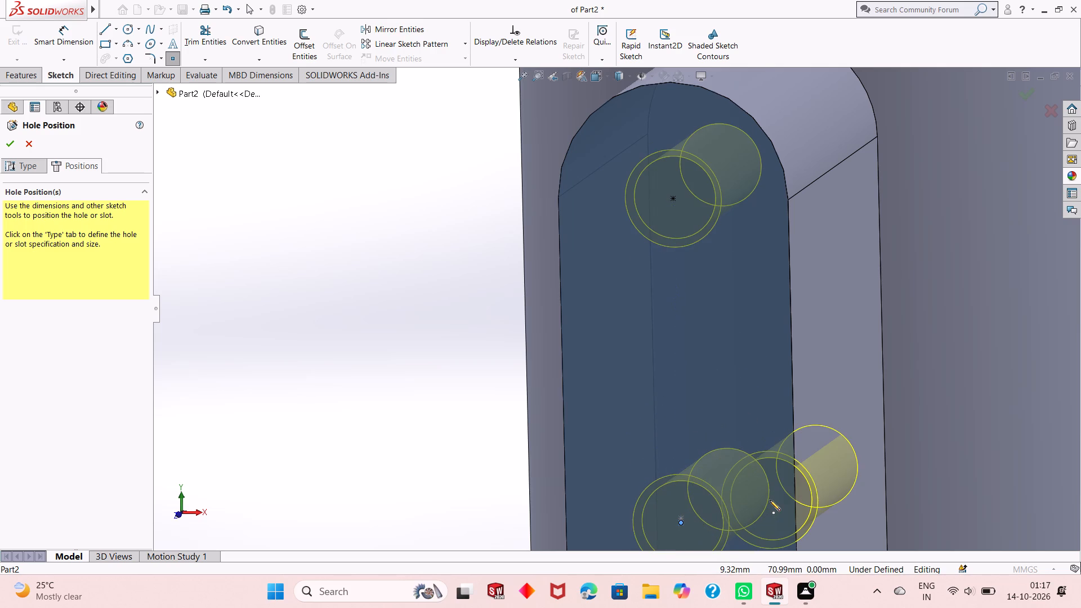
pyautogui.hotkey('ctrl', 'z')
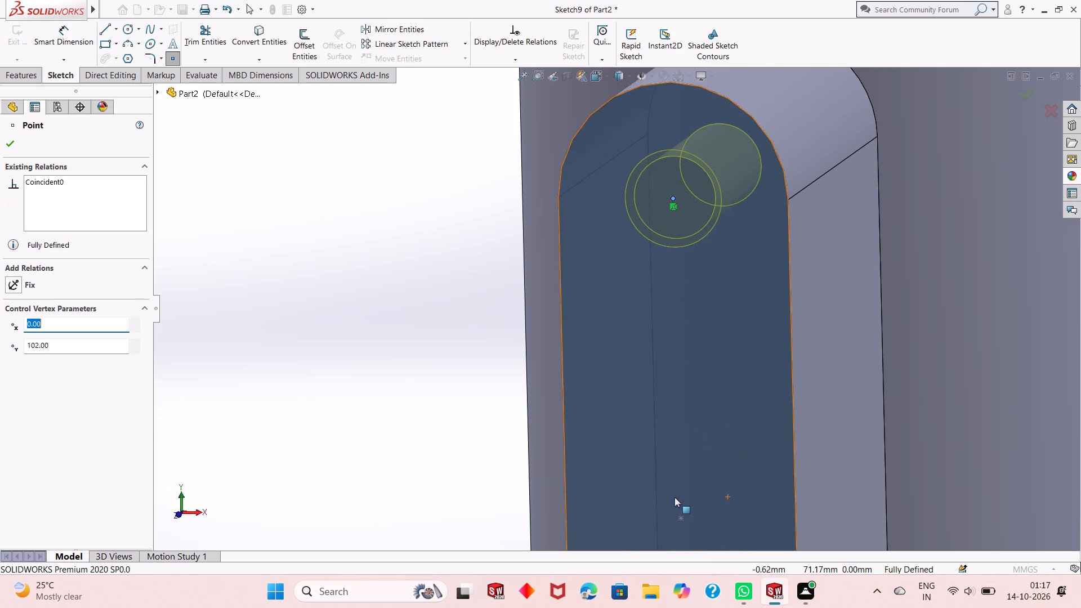
# Finish the M10 tapped hole feature with only the upper position on the slot face.
pyautogui.scroll(3, 662, 356)
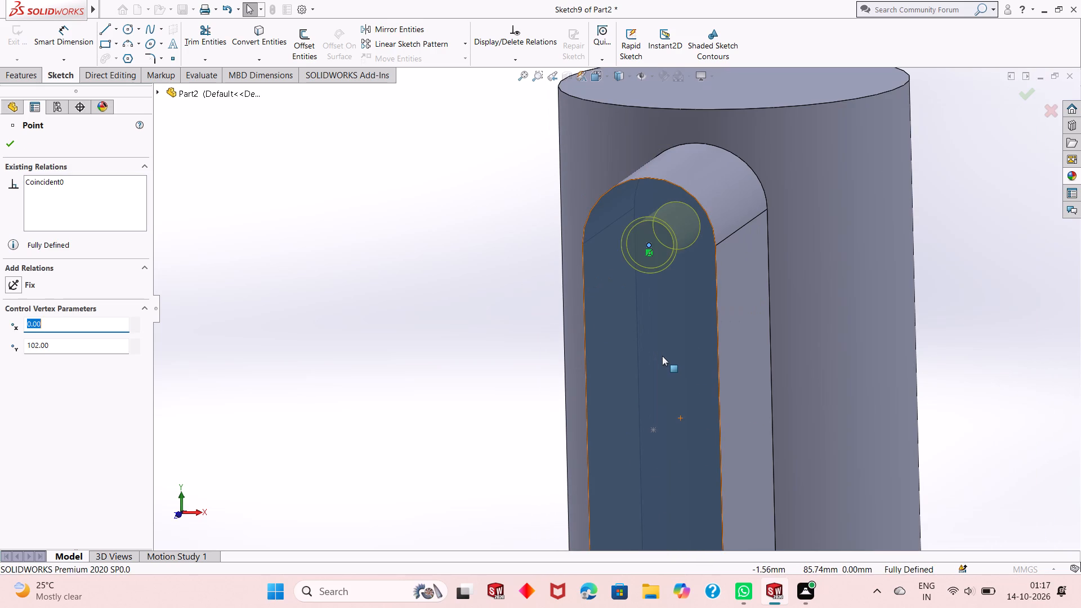
pyautogui.press('Escape')
pyautogui.click(13, 140)
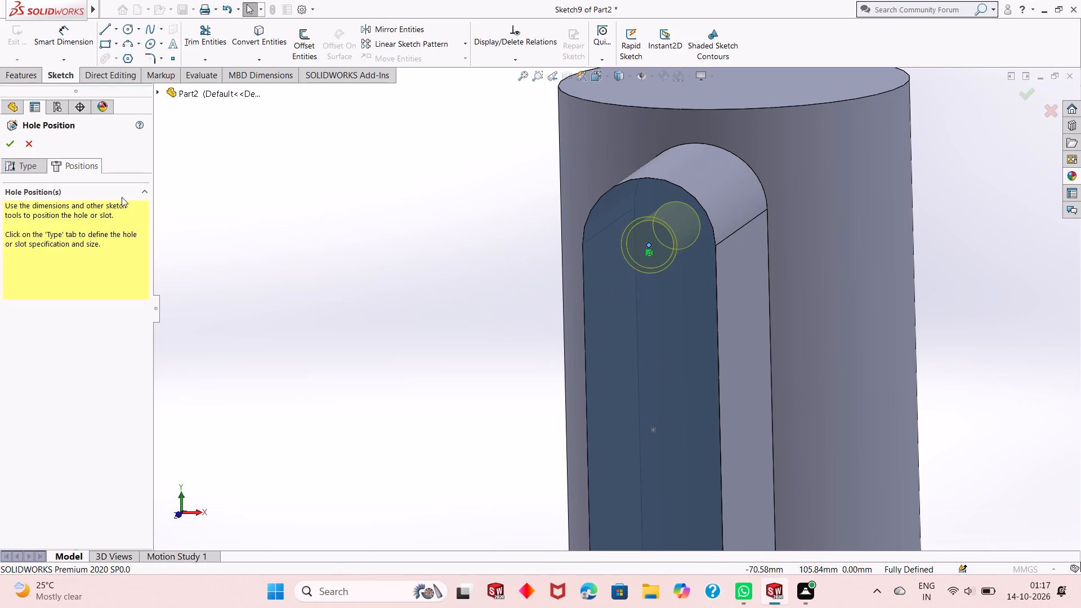
pyautogui.click(7, 145)
pyautogui.press('Escape')
pyautogui.press('Escape')
pyautogui.press('Escape')
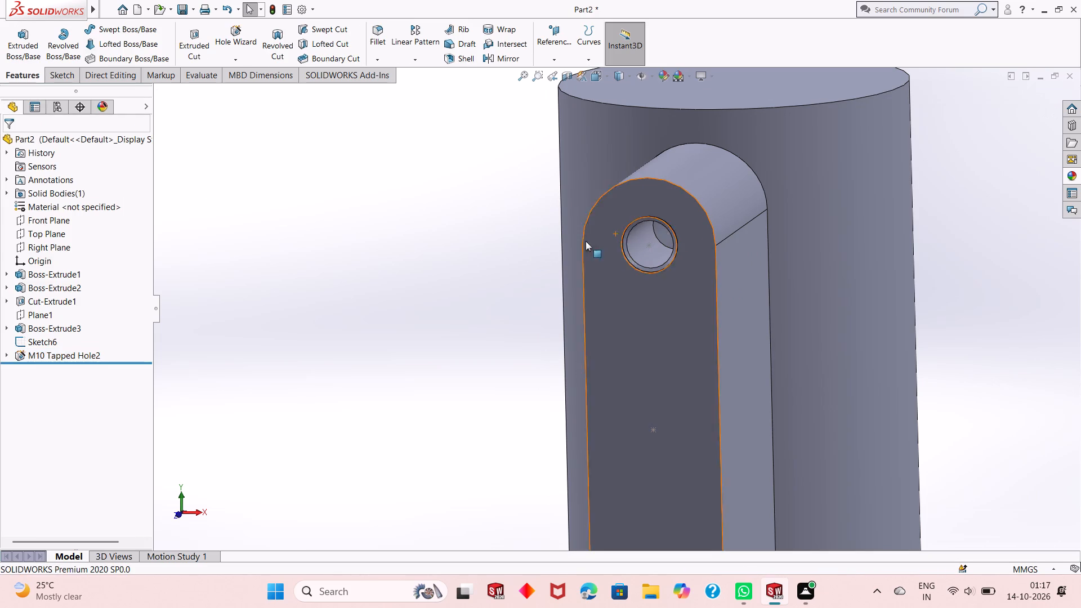
pyautogui.press('Escape')
# Edit the M10 tapped hole feature to add positions at the middle and lower sketch points of the slot face.
pyautogui.click(46, 352)
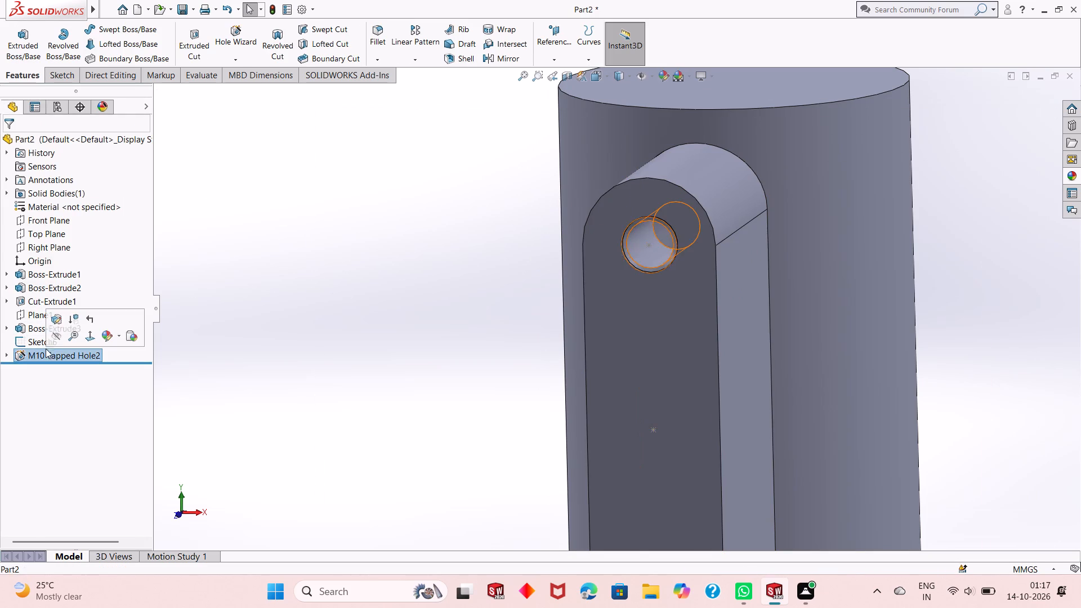
pyautogui.click(52, 321)
pyautogui.scroll(2, 327, 280)
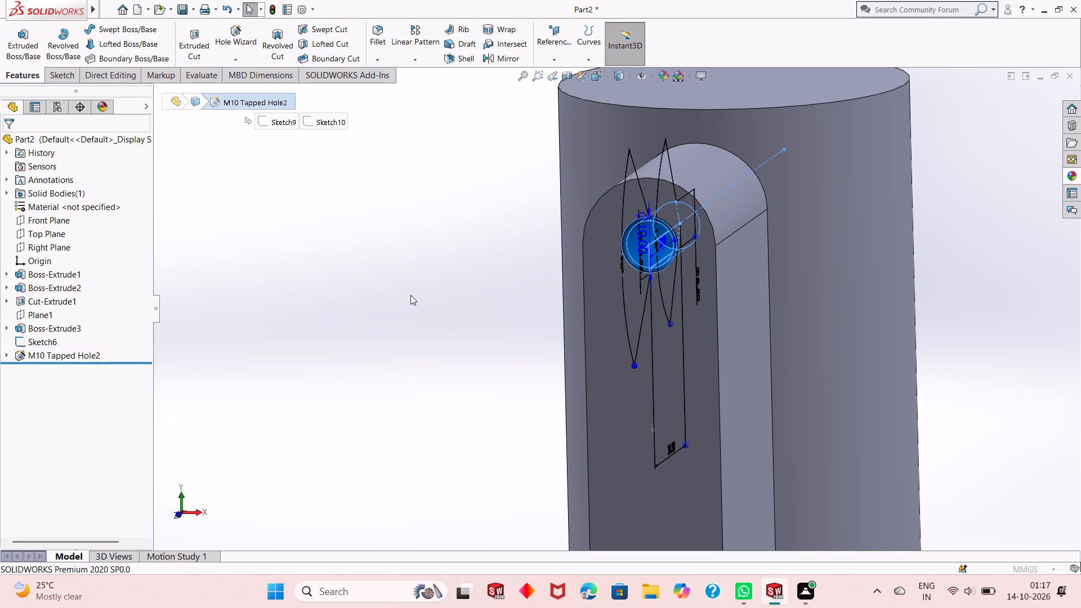
pyautogui.scroll(1, 410, 295)
pyautogui.scroll(2, 503, 310)
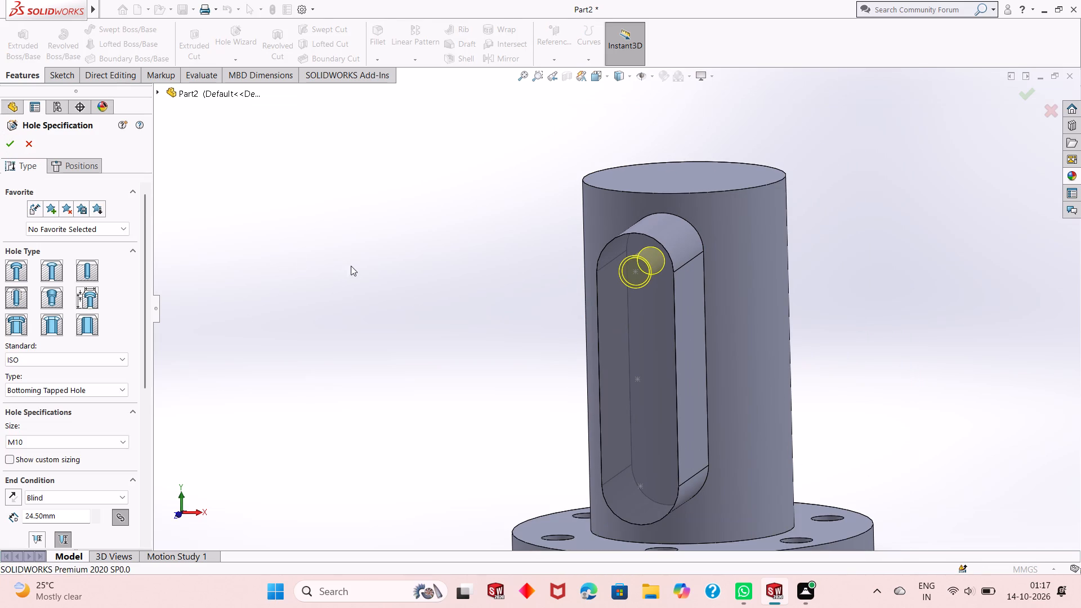
pyautogui.click(75, 164)
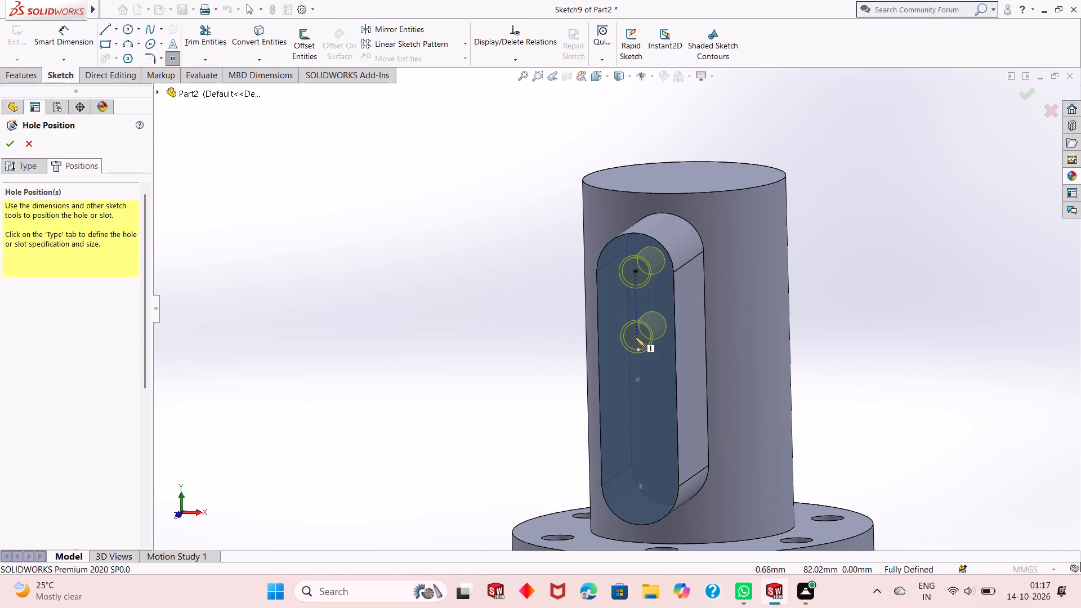
pyautogui.click(638, 379)
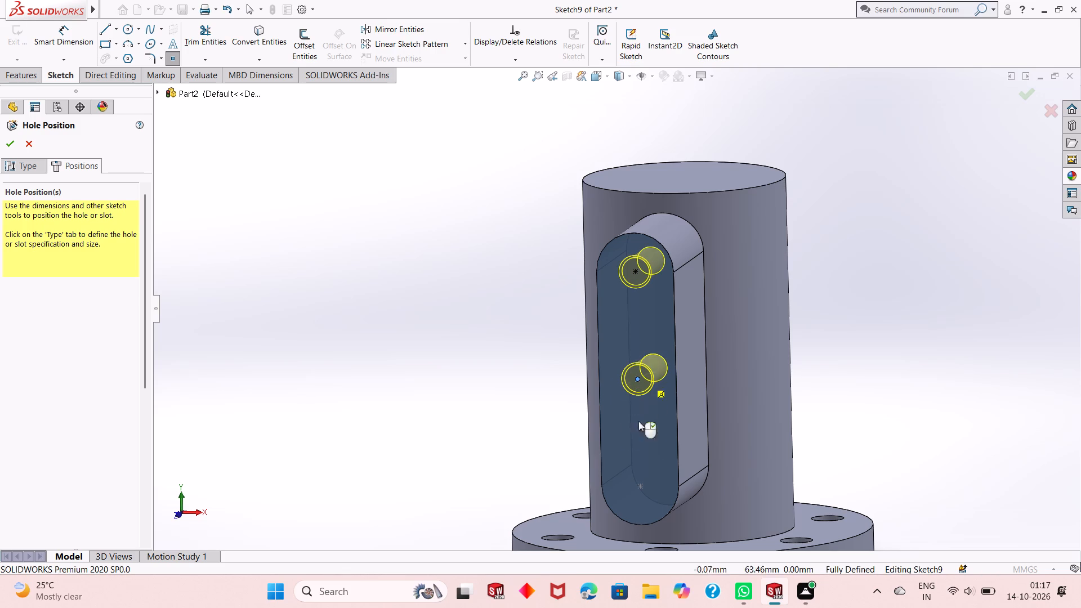
pyautogui.click(640, 486)
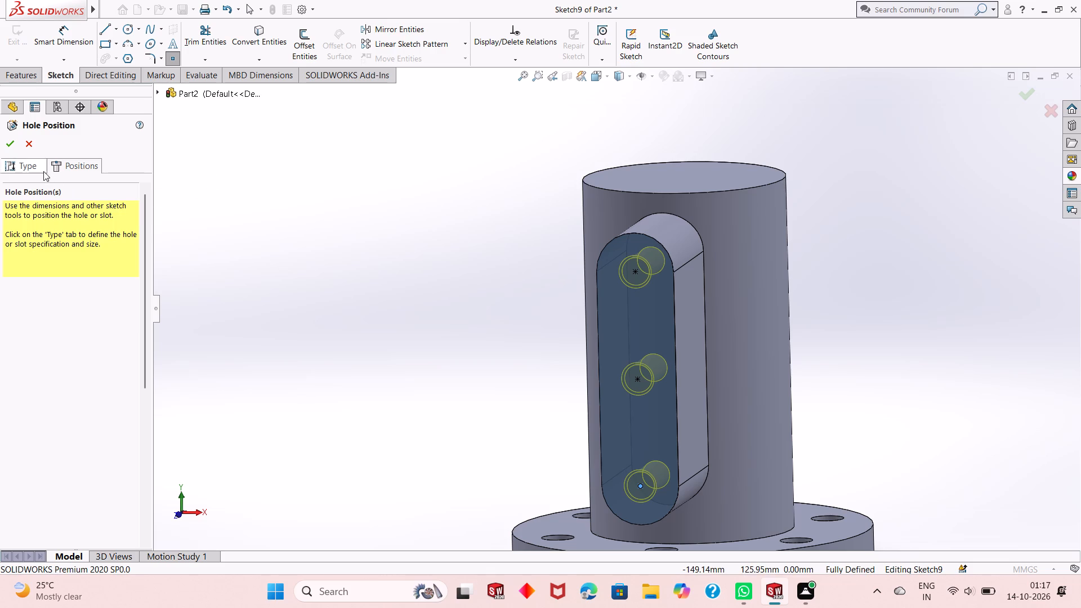
pyautogui.click(12, 142)
pyautogui.click(400, 220)
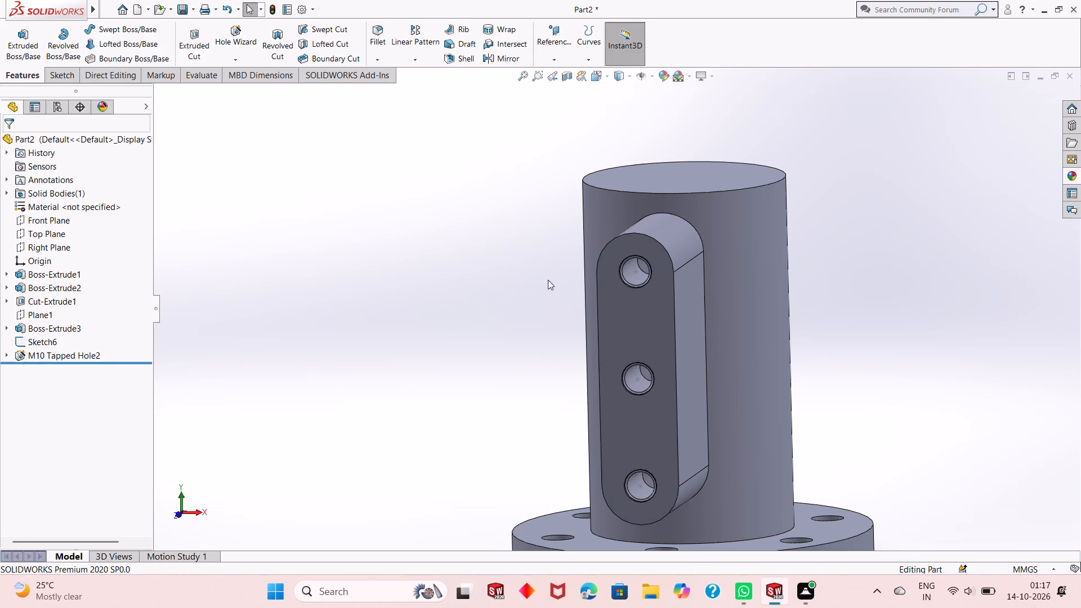
# Start a reference plane offset from the Right Plane.
pyautogui.moveTo(601, 294); pyautogui.dragTo(579, 297, button='middle')
pyautogui.scroll(2, 579, 299)
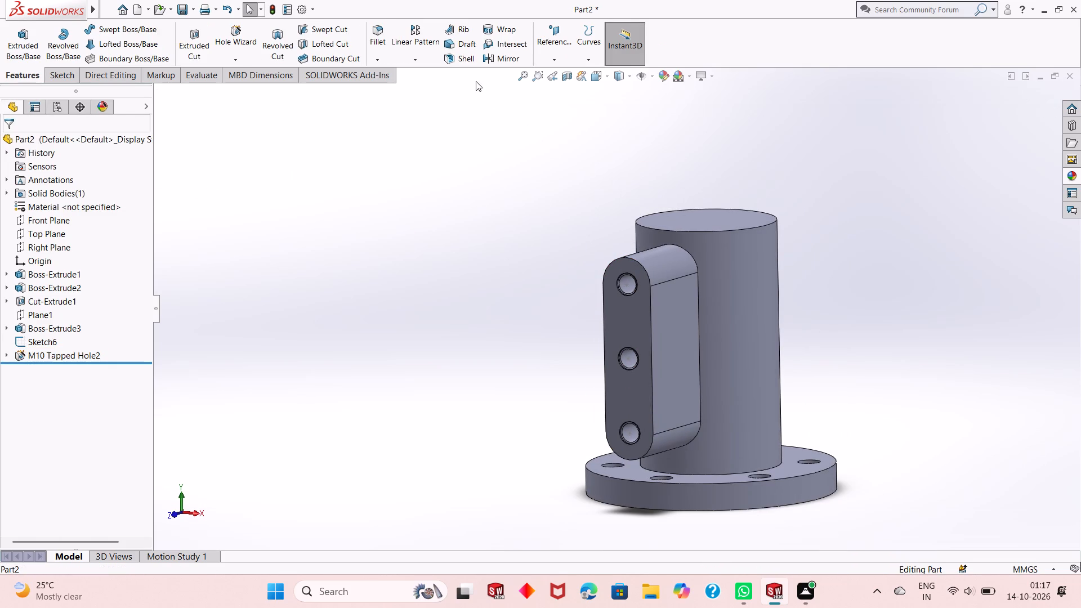
pyautogui.click(551, 51)
pyautogui.click(556, 73)
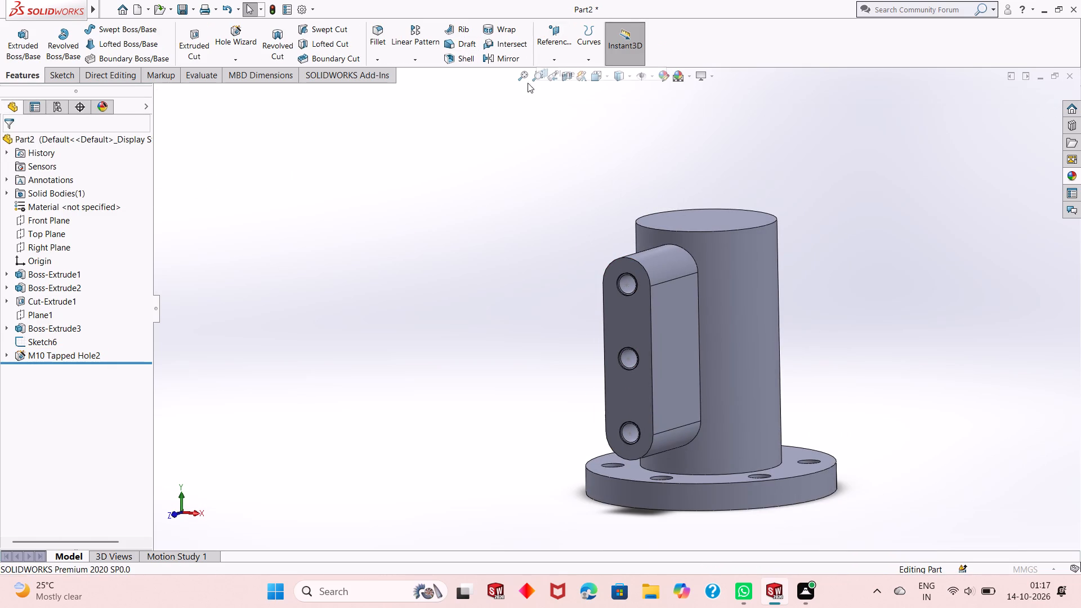
pyautogui.click(162, 90)
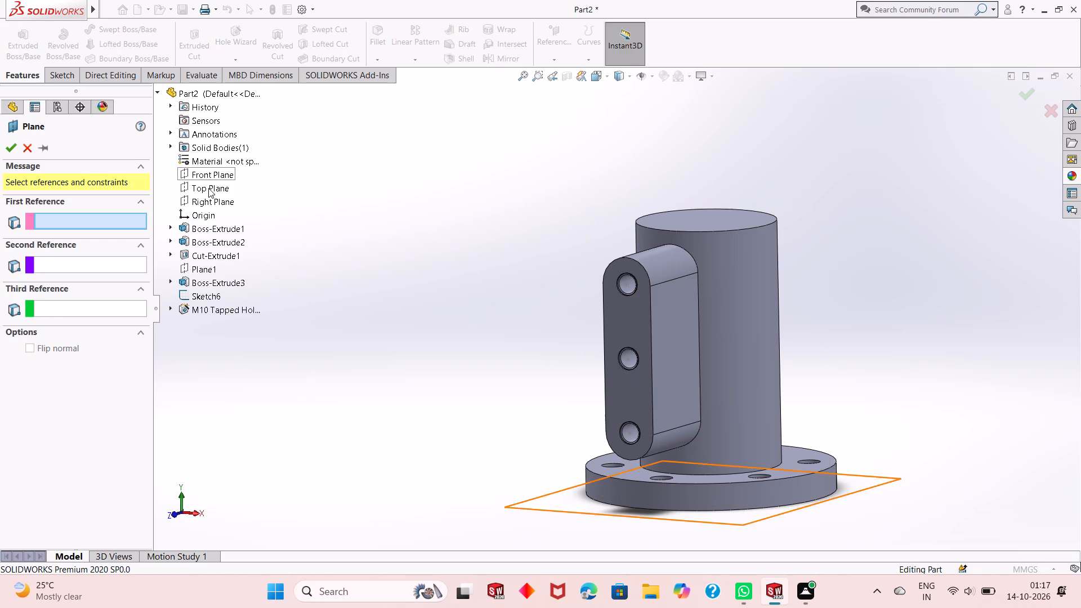
pyautogui.click(213, 197)
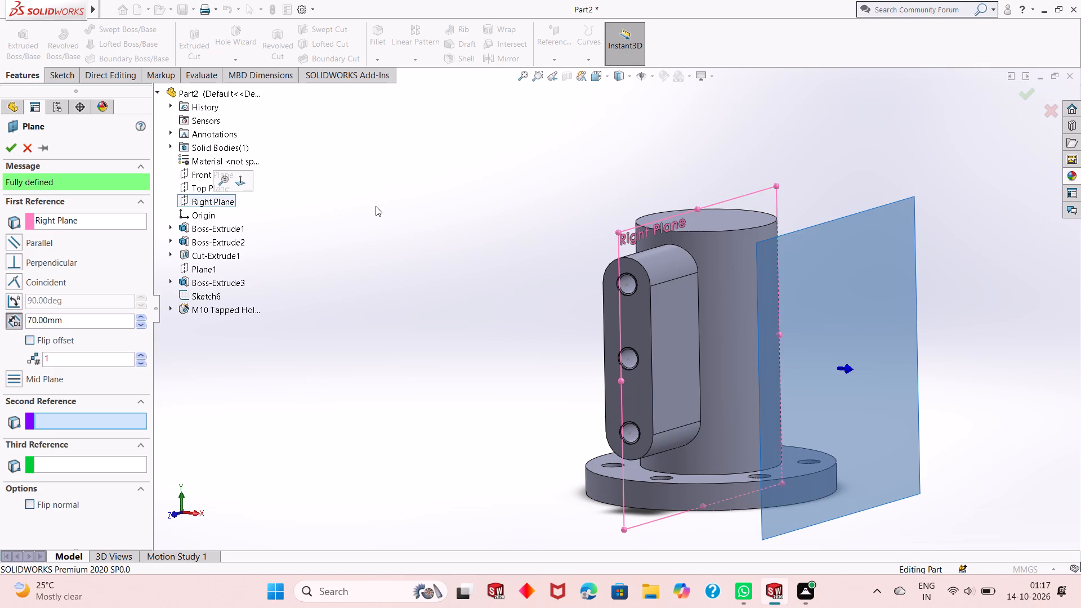
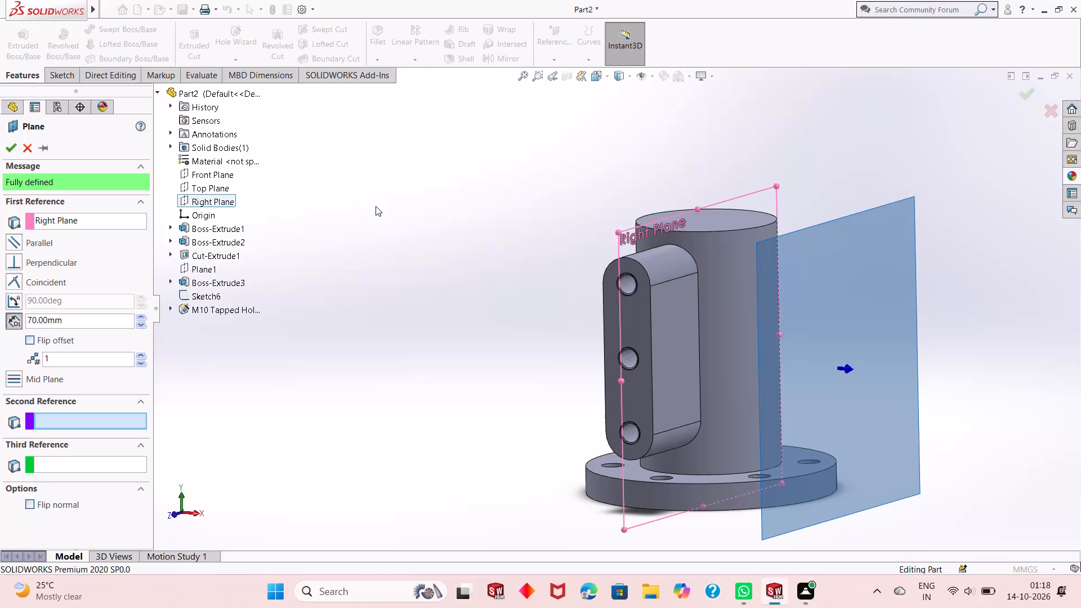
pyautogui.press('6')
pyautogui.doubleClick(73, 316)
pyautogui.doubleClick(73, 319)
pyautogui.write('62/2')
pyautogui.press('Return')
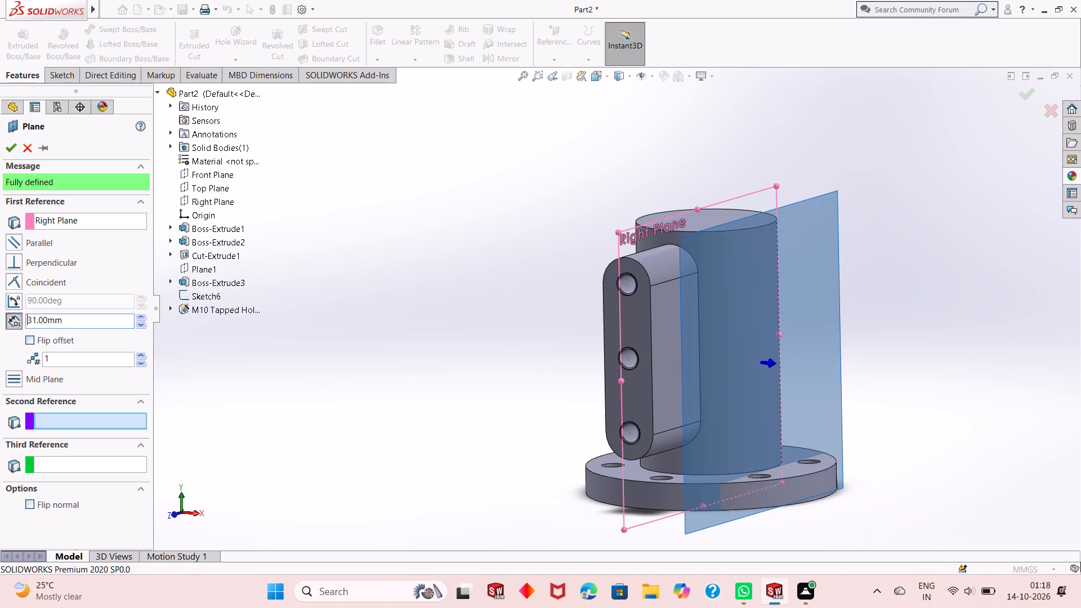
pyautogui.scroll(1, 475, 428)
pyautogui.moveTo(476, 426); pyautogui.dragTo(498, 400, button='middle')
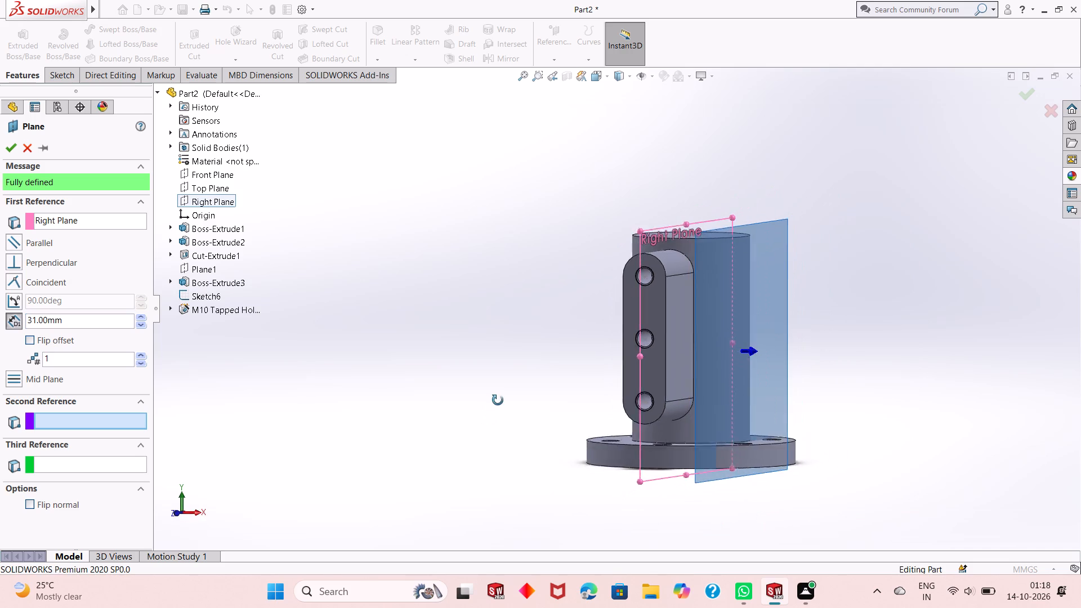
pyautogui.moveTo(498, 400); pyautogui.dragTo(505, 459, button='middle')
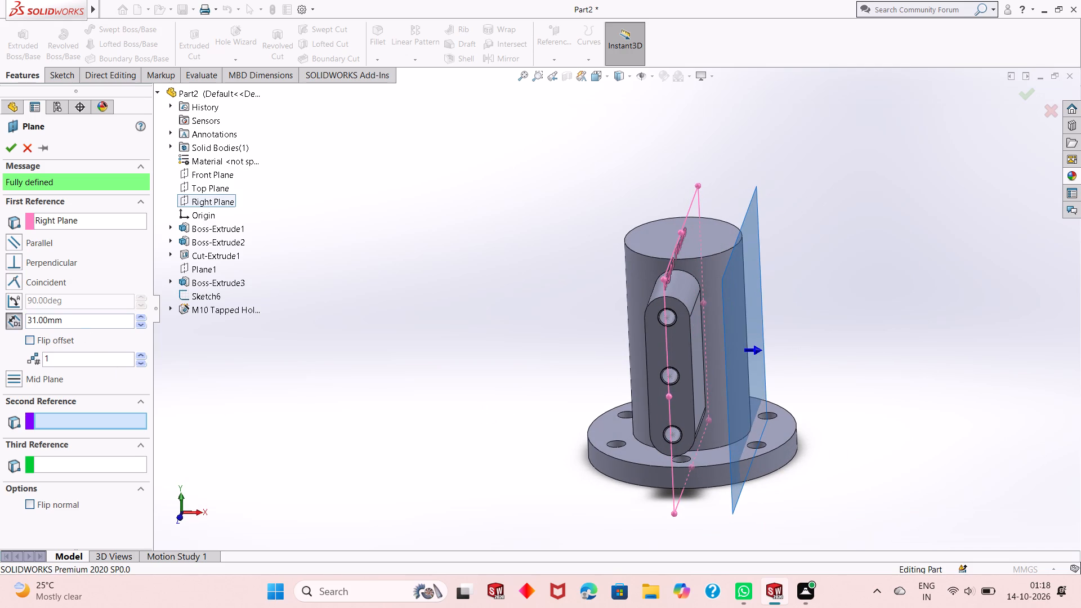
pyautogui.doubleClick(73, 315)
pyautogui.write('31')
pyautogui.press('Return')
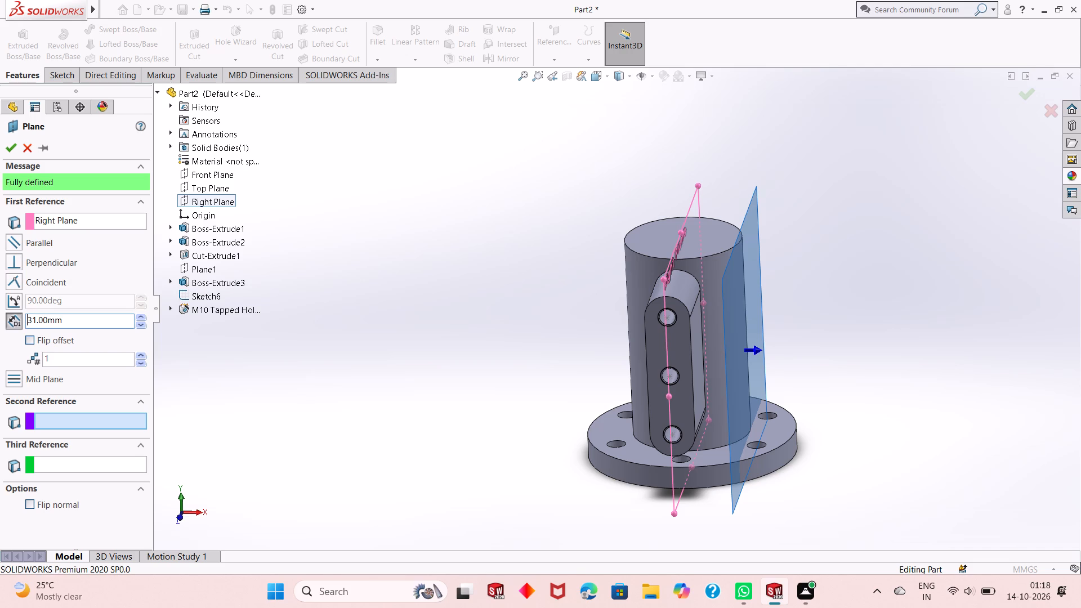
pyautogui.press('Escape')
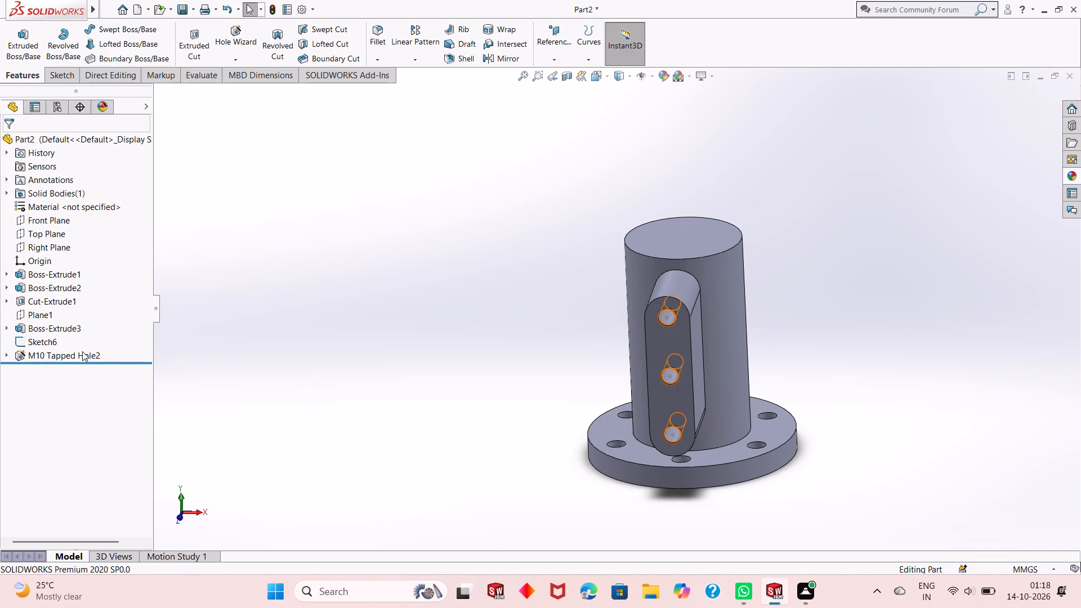
# Start a new reference plane from the Right Plane with an offset of 62/2 mm.
pyautogui.scroll(1, 82, 351)
pyautogui.scroll(2, 583, 364)
pyautogui.moveTo(586, 353); pyautogui.dragTo(582, 390, button='middle')
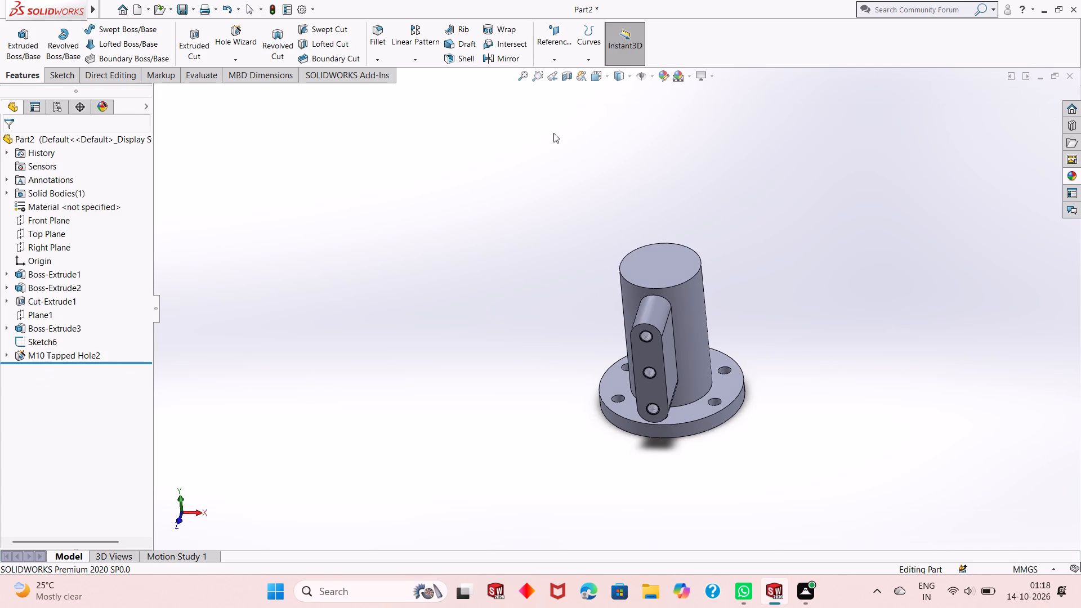
pyautogui.click(551, 58)
pyautogui.click(559, 68)
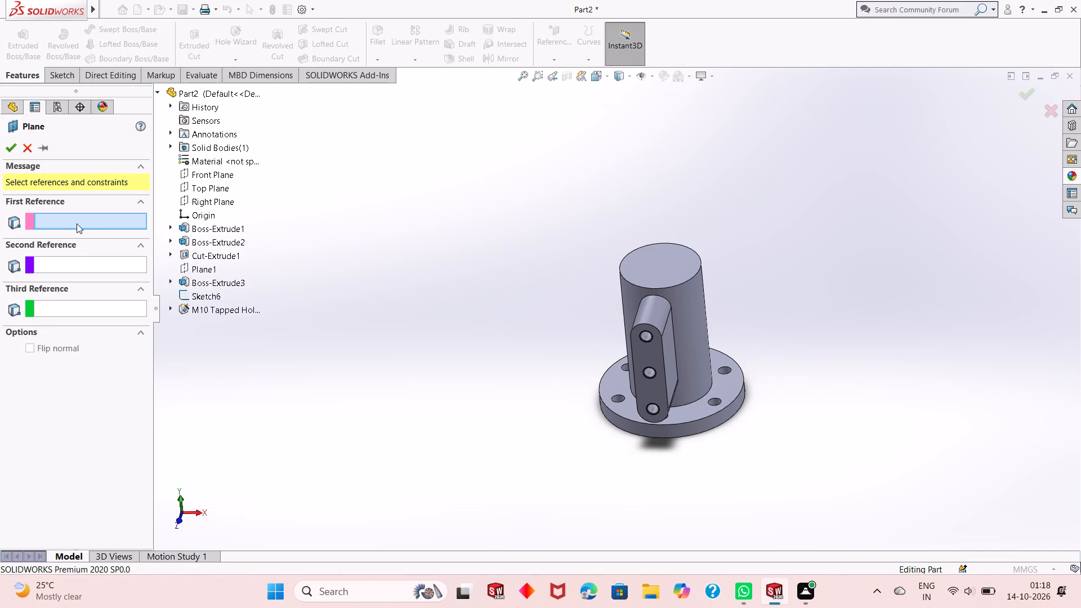
pyautogui.click(206, 204)
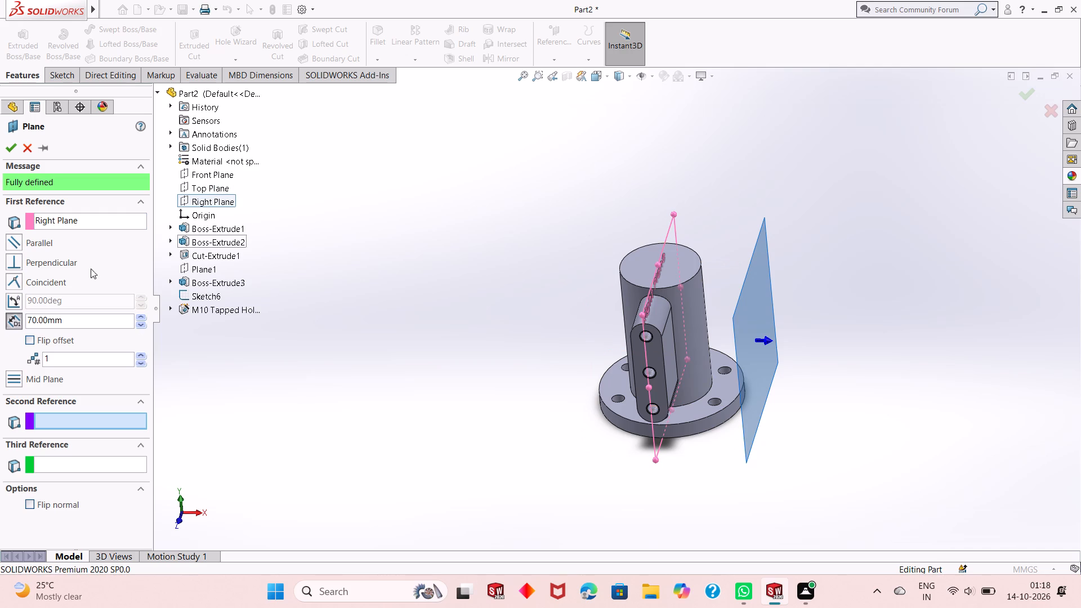
pyautogui.doubleClick(69, 319)
pyautogui.press('3')
pyautogui.press('BackSpace')
pyautogui.press('BackSpace')
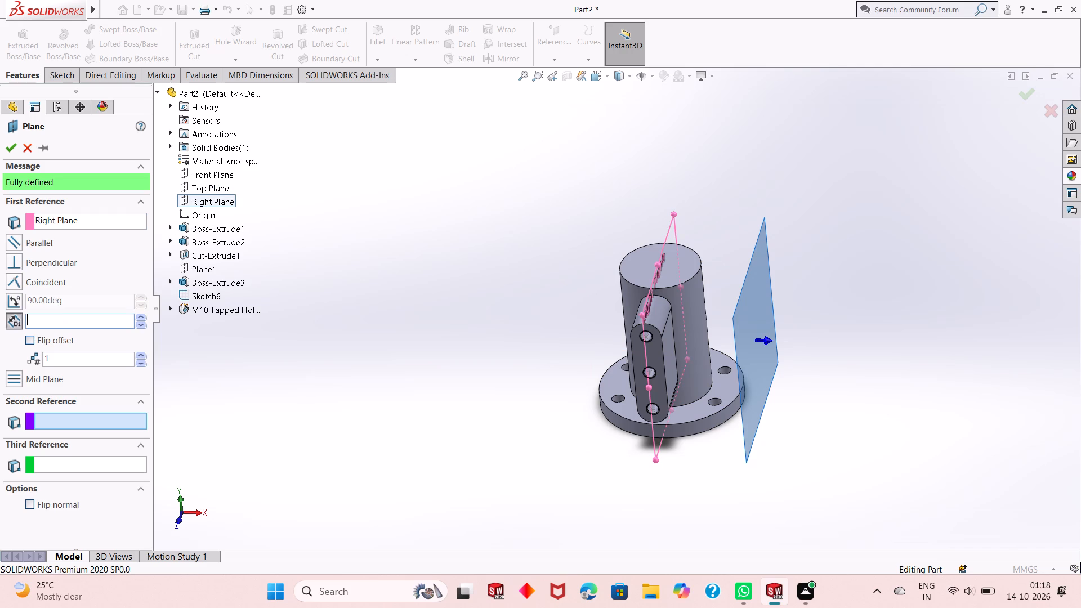
pyautogui.write('62/2')
pyautogui.press('Return')
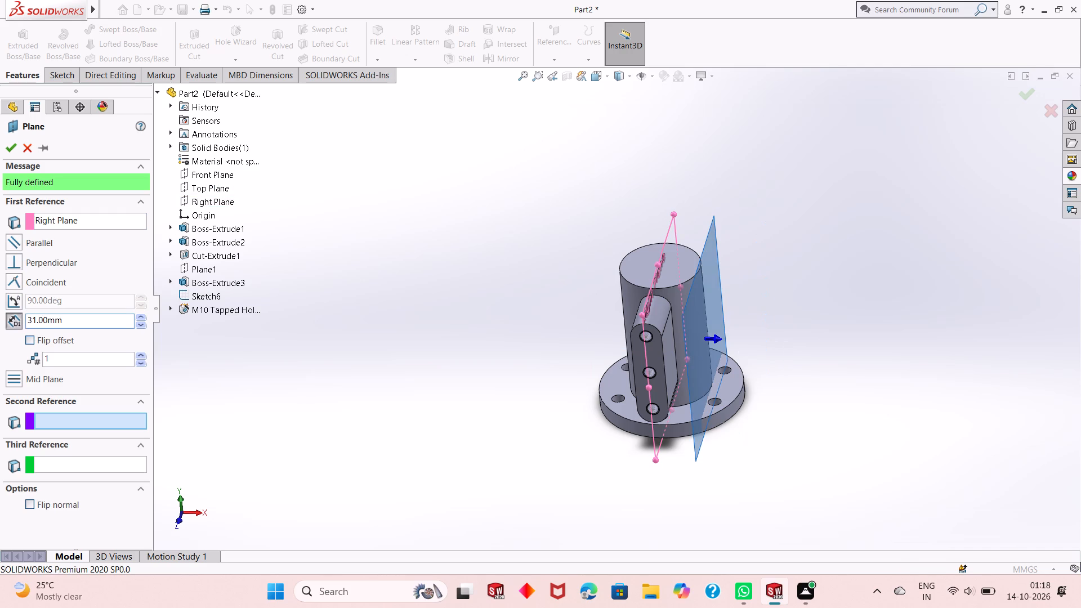
# Set the reference plane's offset from the Right Plane to 31+60 mm and finish the plane.
pyautogui.doubleClick(74, 319)
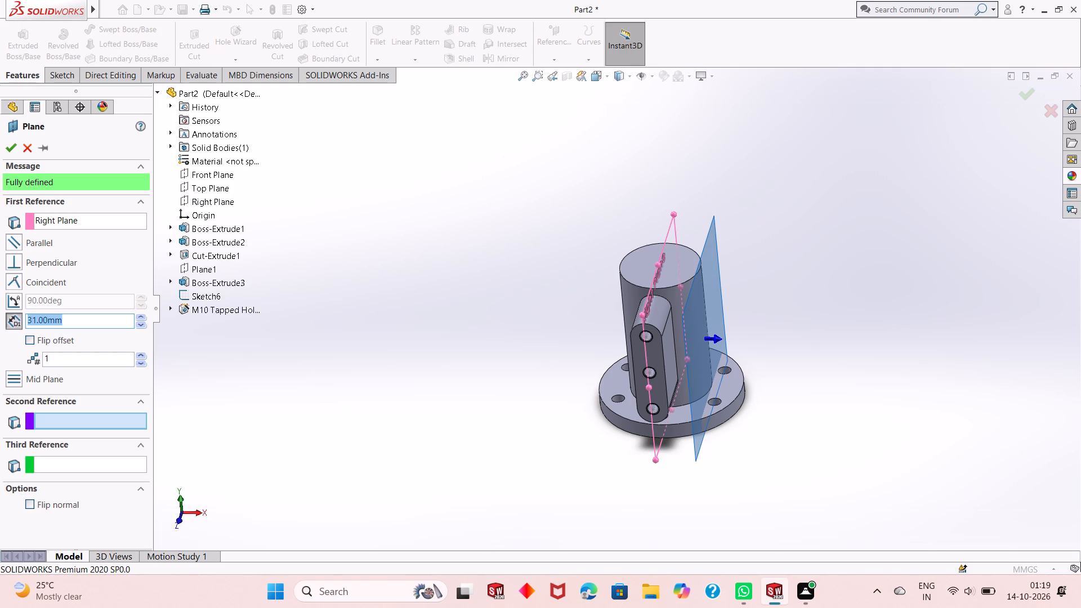
pyautogui.write('31')
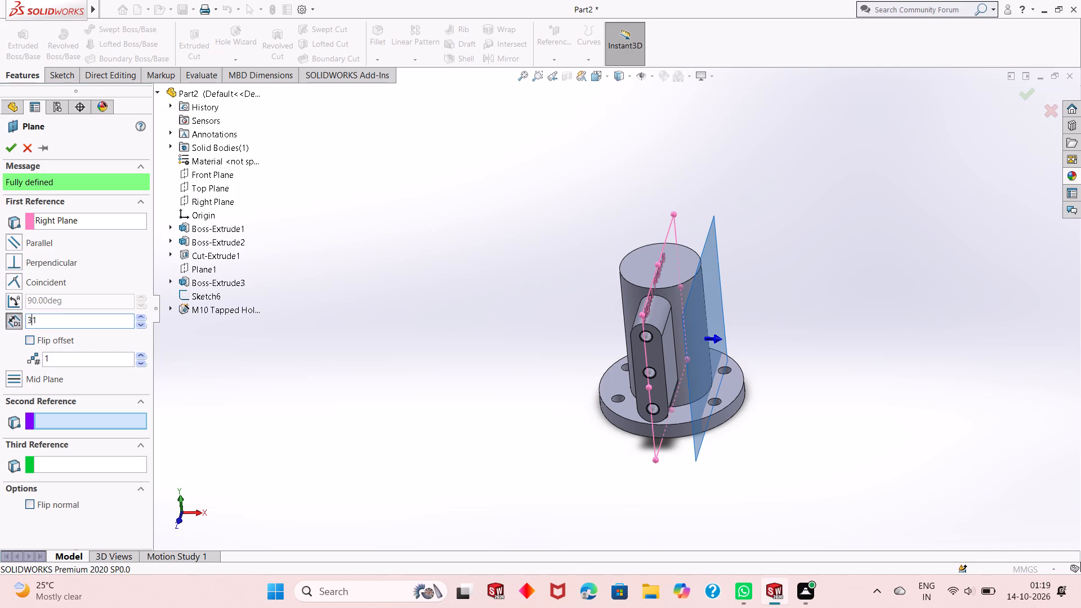
pyautogui.press('6')
pyautogui.press('BackSpace')
pyautogui.write('+66')
pyautogui.press('0')
pyautogui.press('Return')
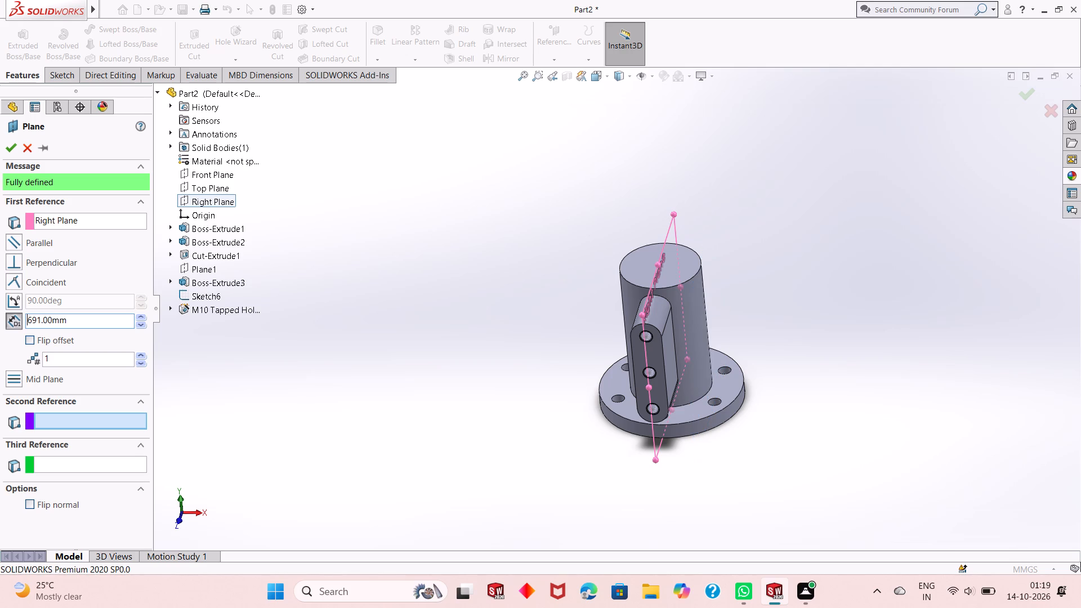
pyautogui.tripleClick(75, 319)
pyautogui.write('31+60')
pyautogui.press('Return')
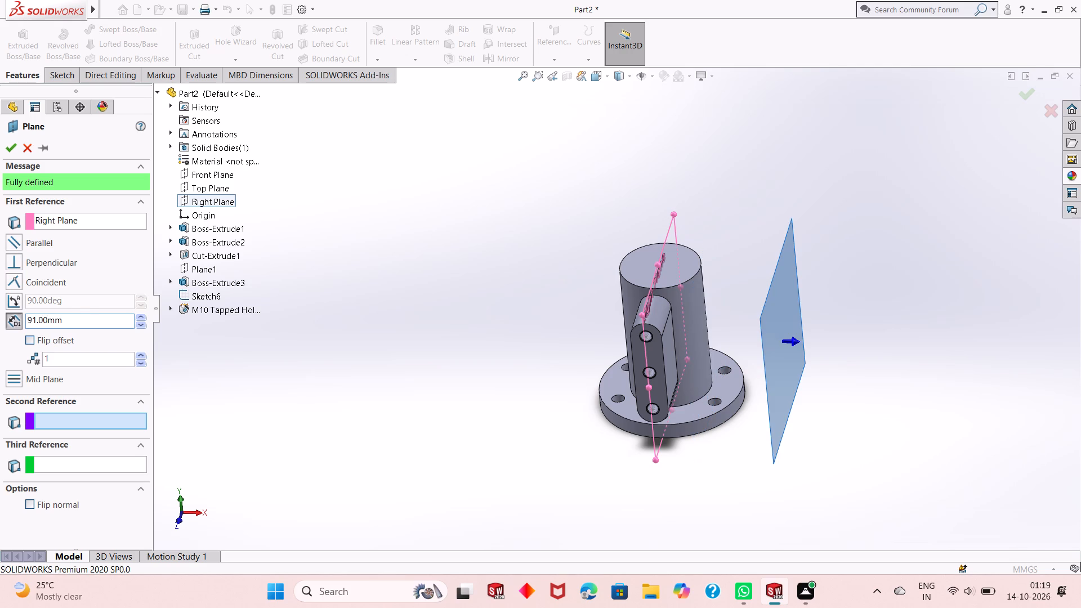
pyautogui.click(7, 147)
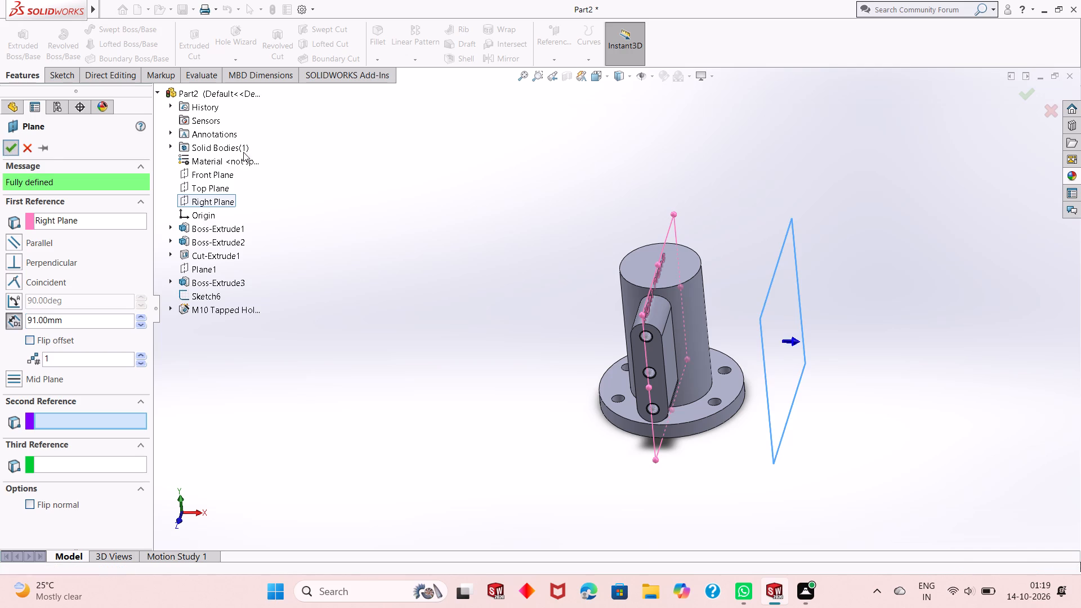
# Start a sketch on the new offset plane and draw a circle about 39 mm in diameter near the boss's top, centred directly above the origin.
pyautogui.click(794, 319)
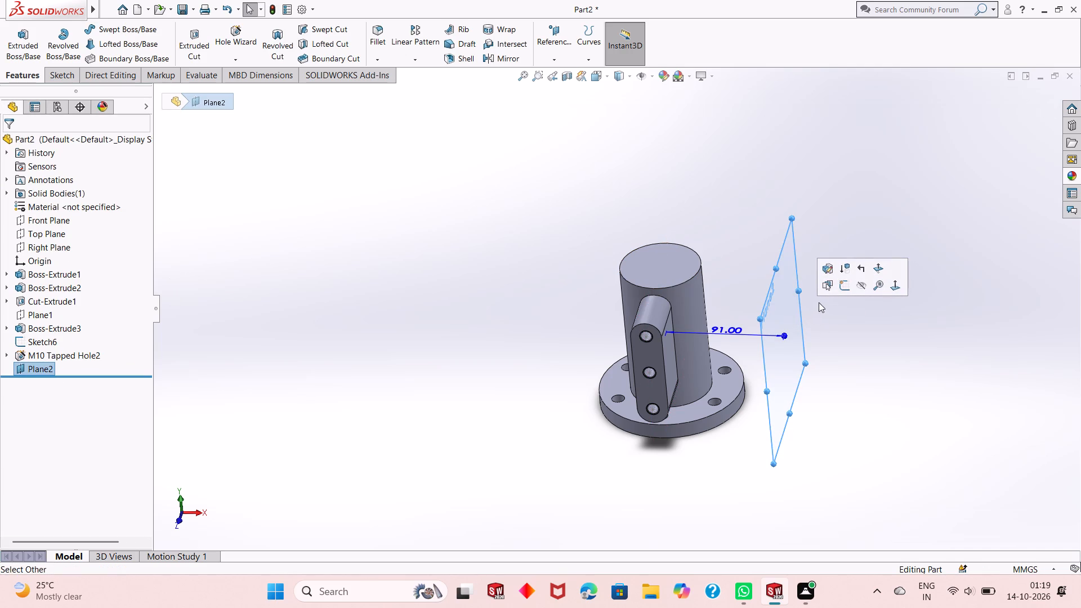
pyautogui.click(841, 287)
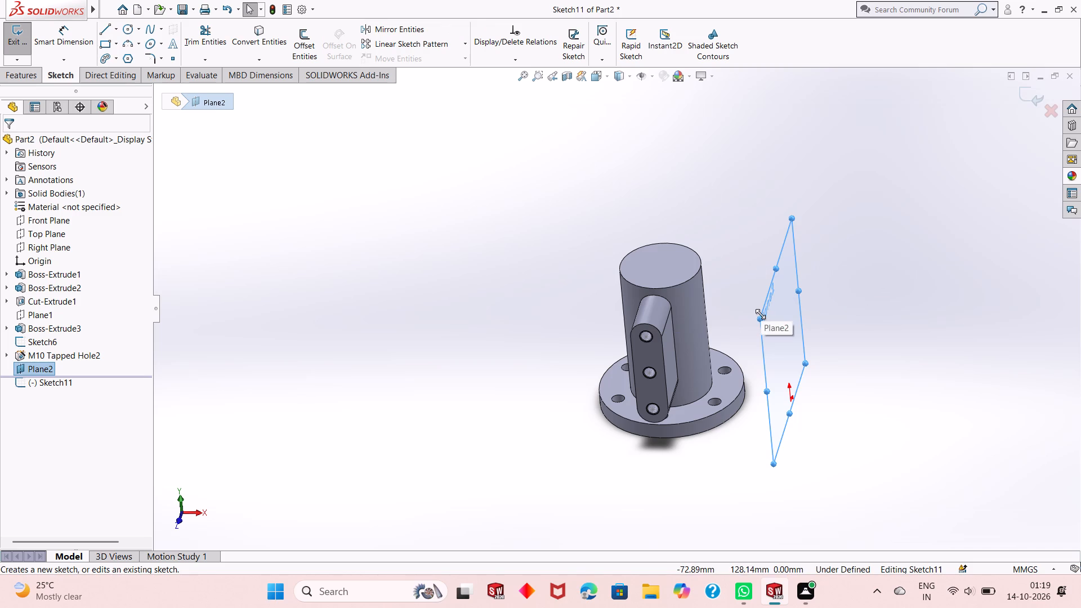
pyautogui.hotkey('ctrl', '8')
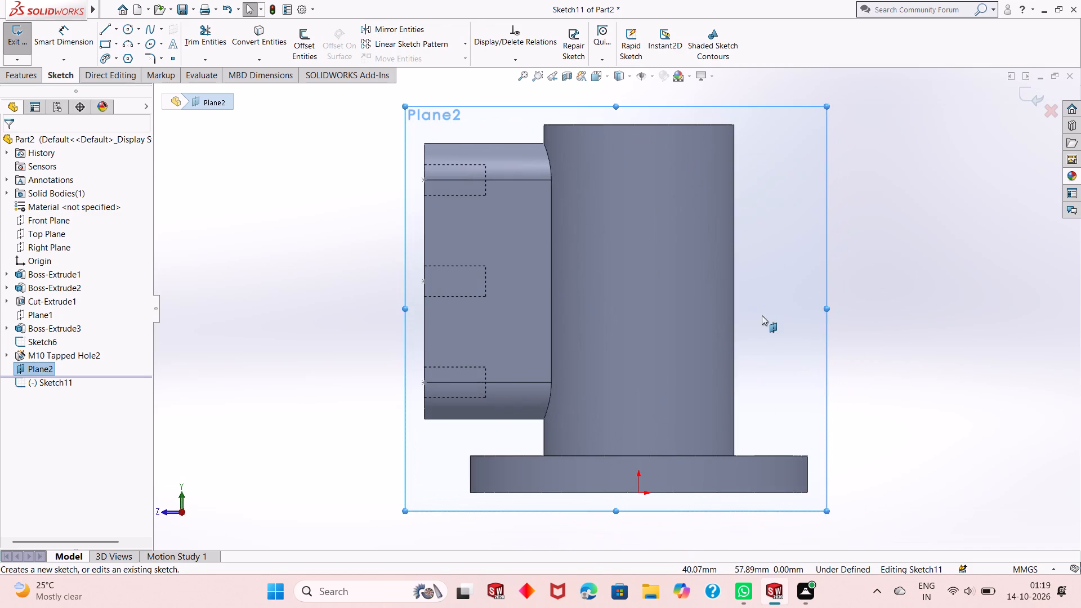
pyautogui.scroll(2, 559, 246)
pyautogui.click(434, 256)
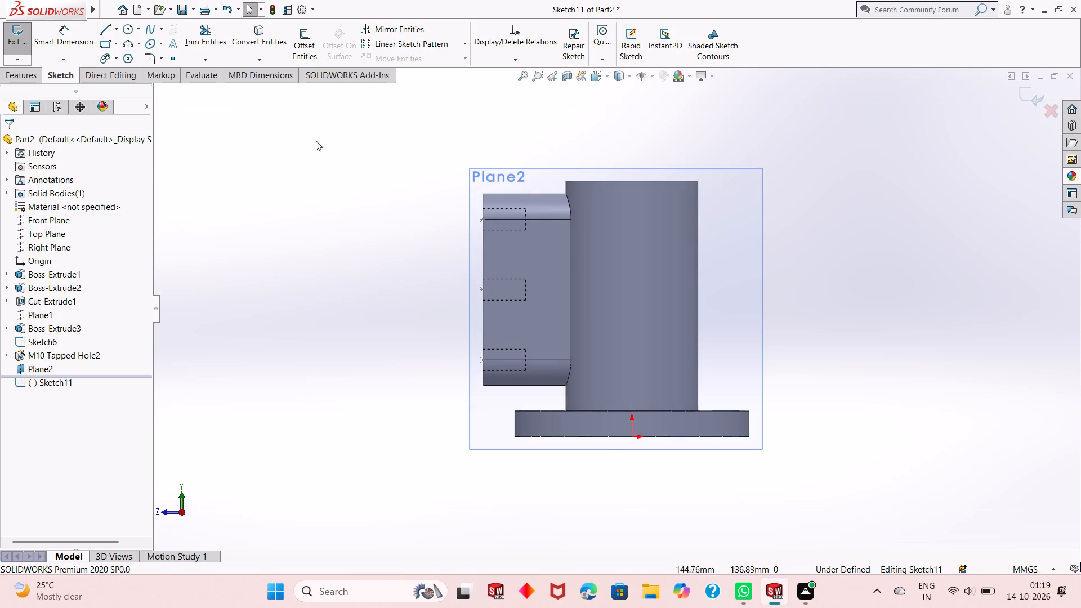
pyautogui.click(128, 26)
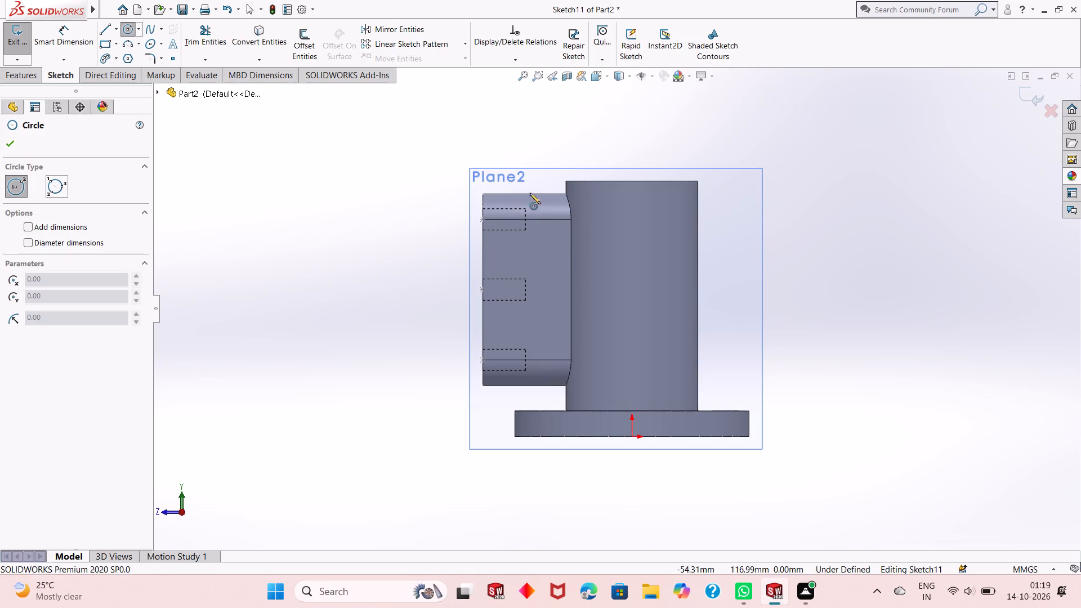
pyautogui.click(631, 223)
pyautogui.click(636, 265)
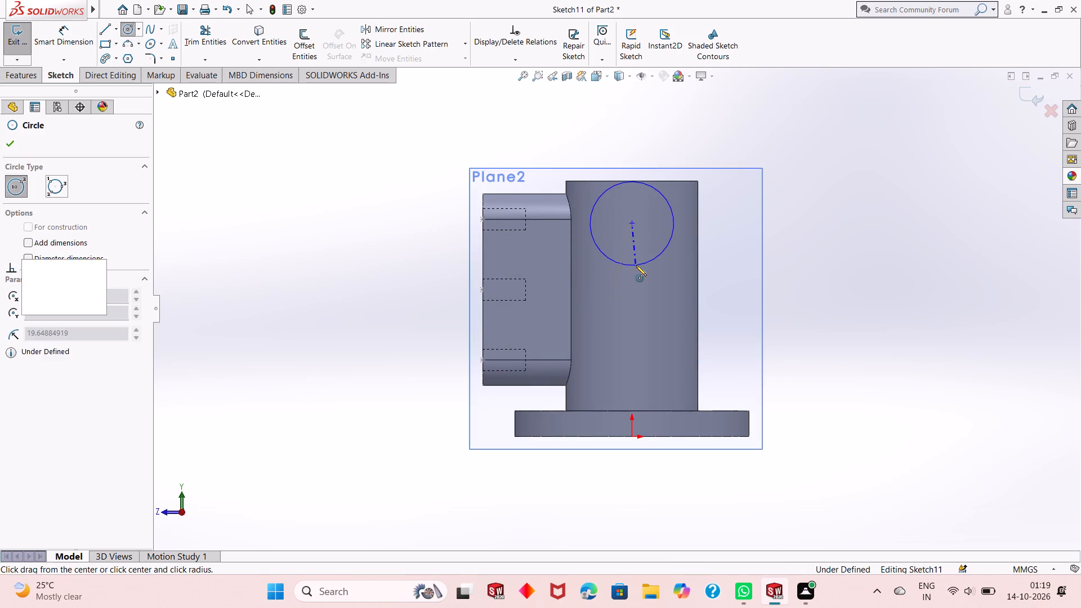
pyautogui.rightClick(317, 134)
pyautogui.click(329, 136)
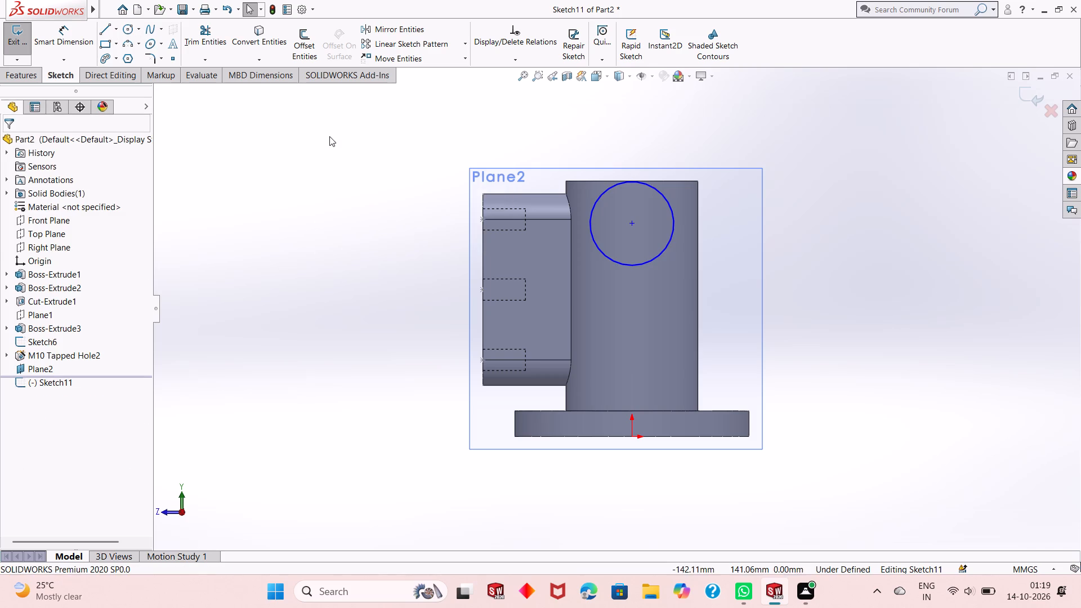
# Dimension the circle's diameter and set it to 40 mm.
pyautogui.click(74, 34)
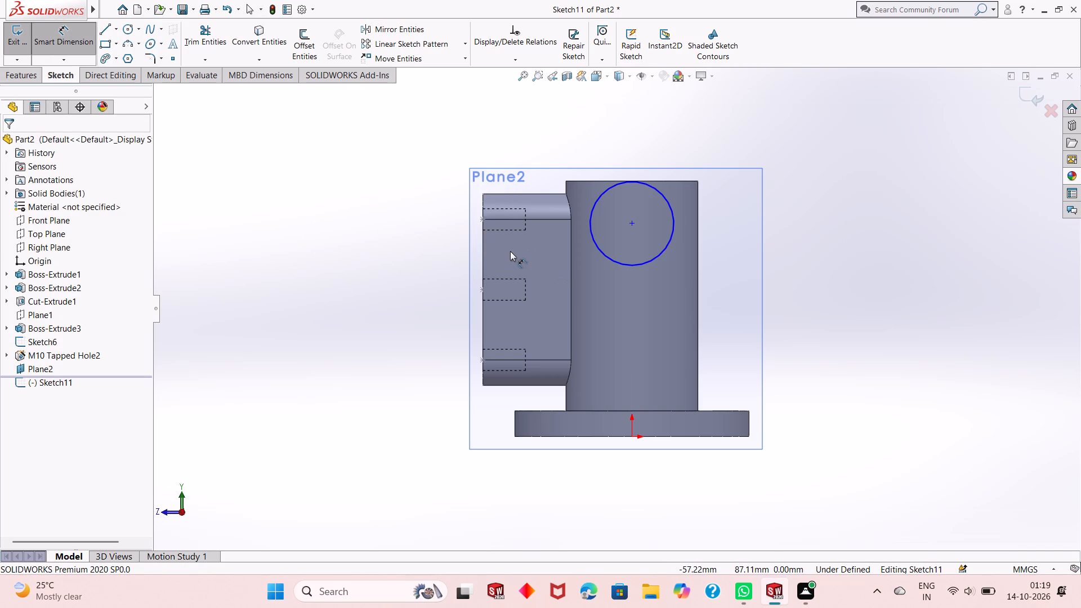
pyautogui.click(606, 260)
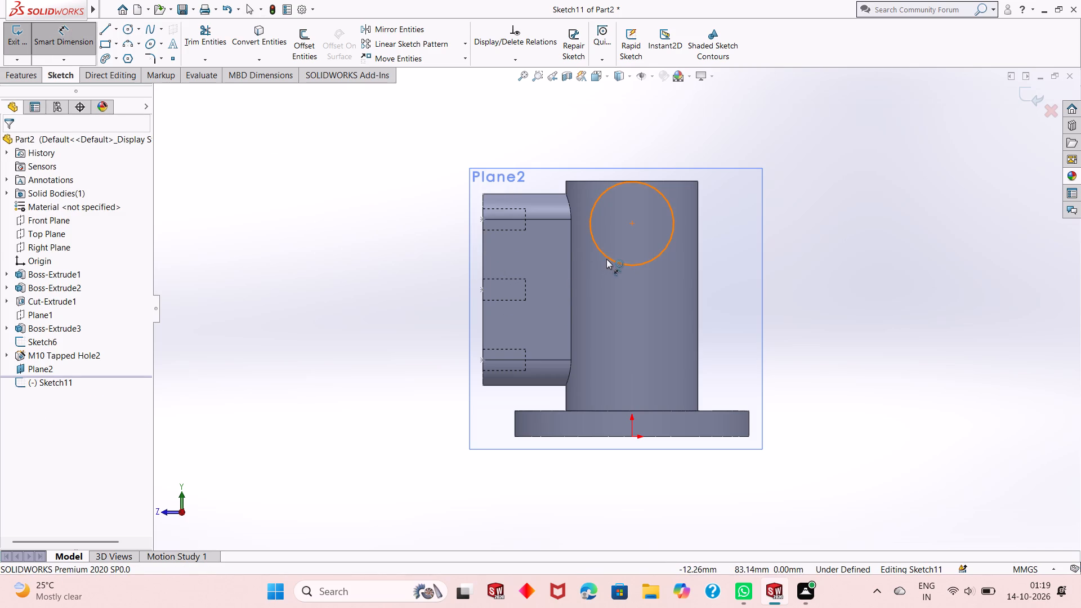
pyautogui.click(414, 355)
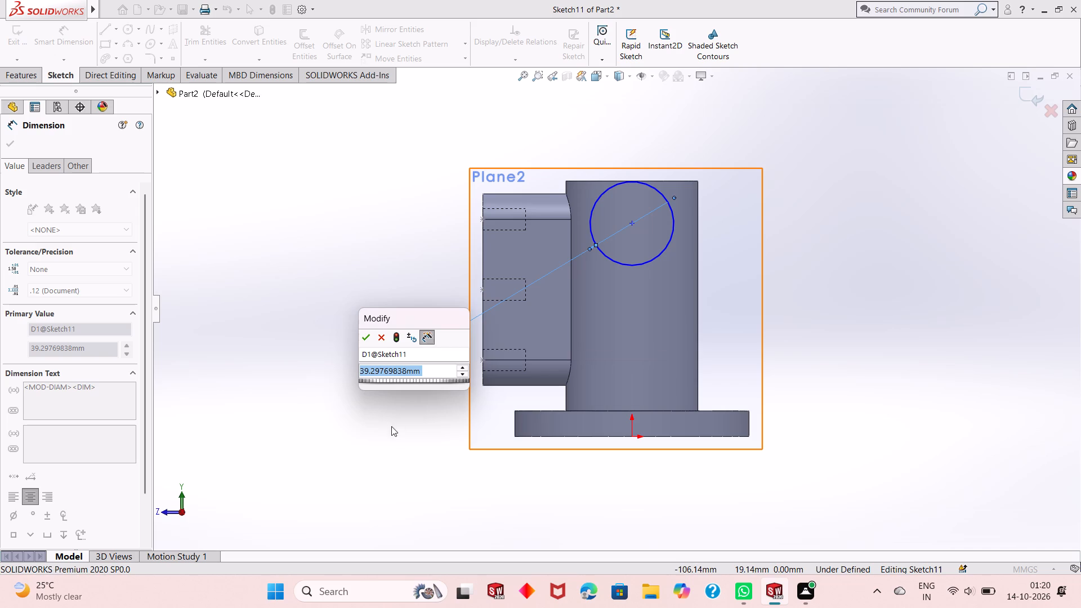
pyautogui.write('40')
pyautogui.press('Return')
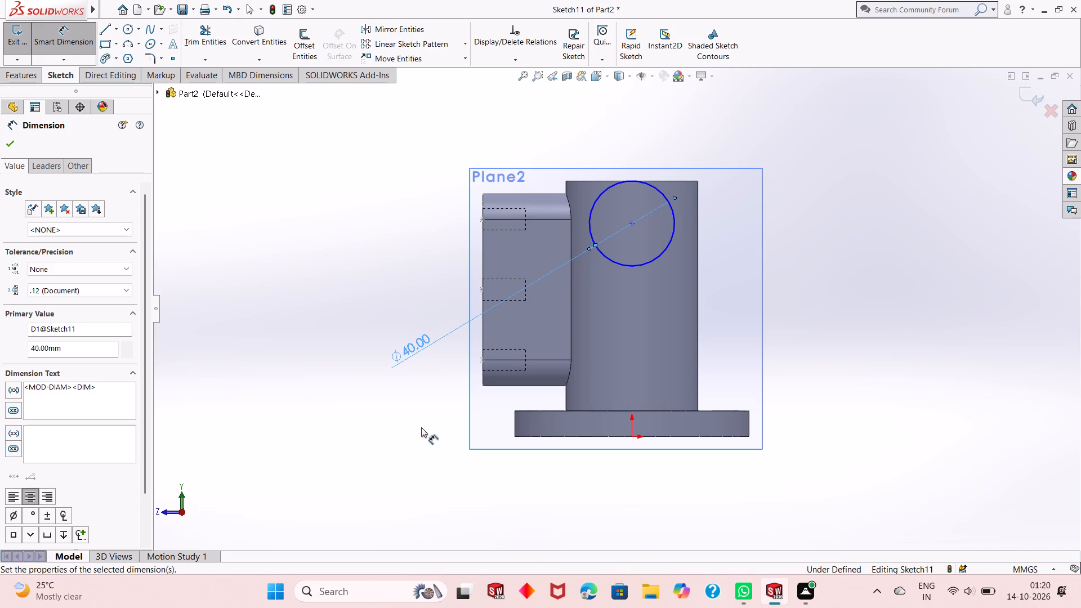
# Set the circle's diameter to 45 mm.
pyautogui.doubleClick(417, 354)
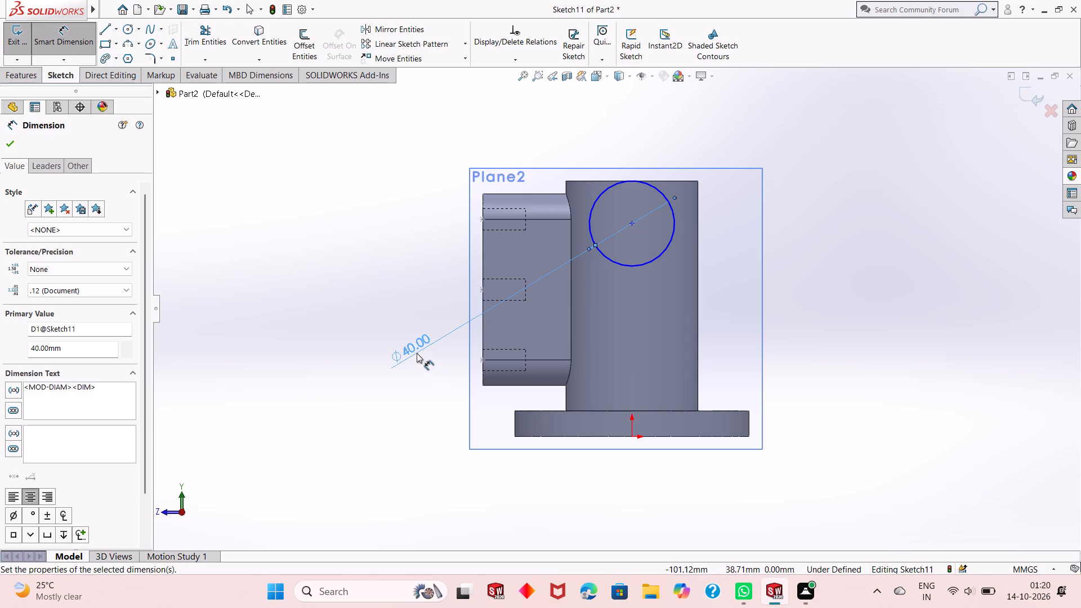
pyautogui.click(416, 351)
pyautogui.doubleClick(410, 373)
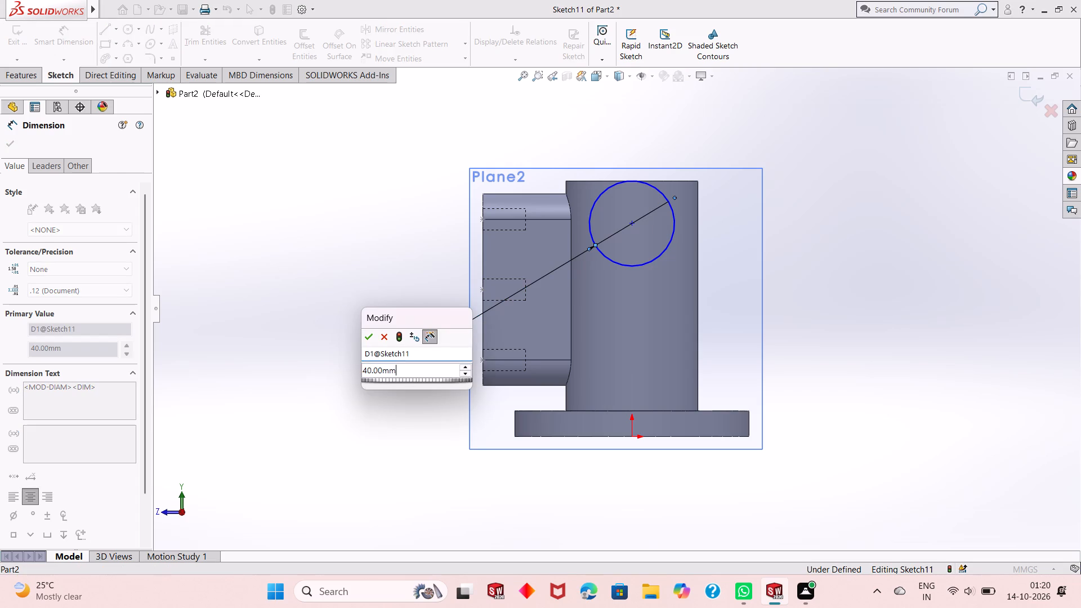
pyautogui.write('45')
pyautogui.press('Return')
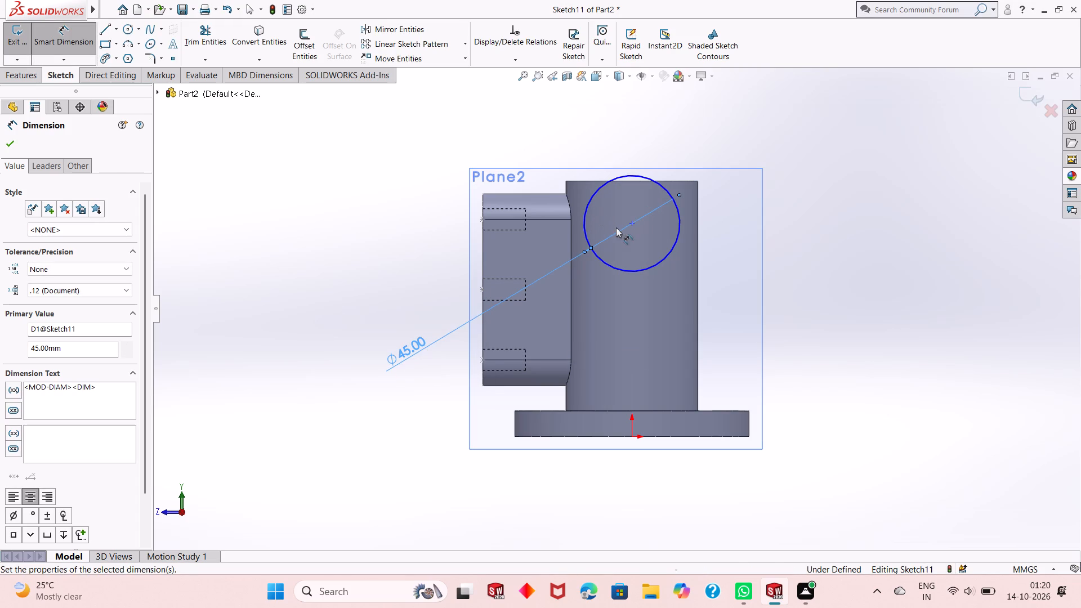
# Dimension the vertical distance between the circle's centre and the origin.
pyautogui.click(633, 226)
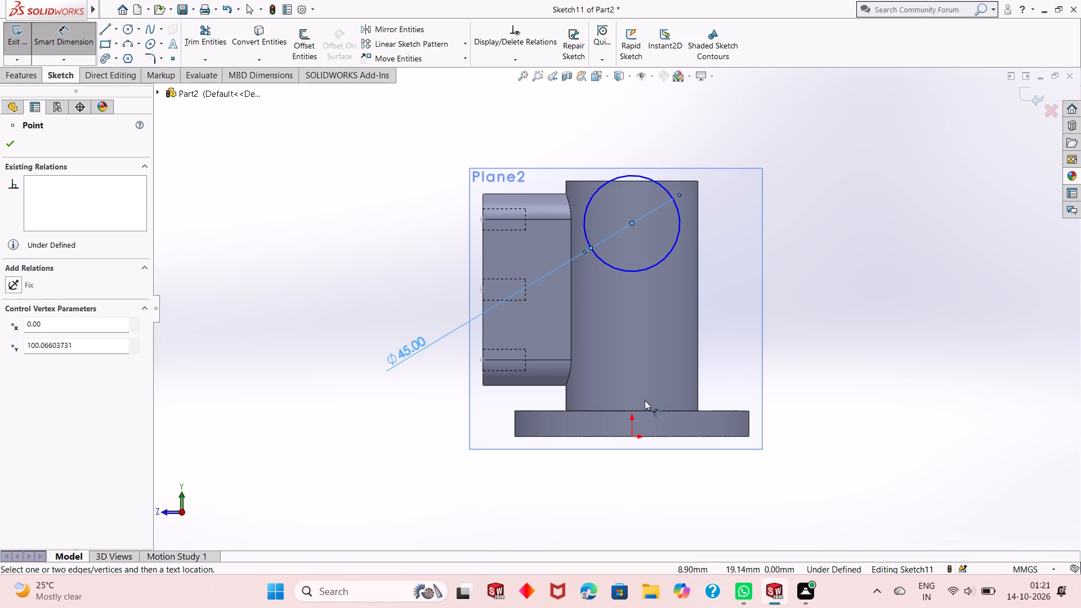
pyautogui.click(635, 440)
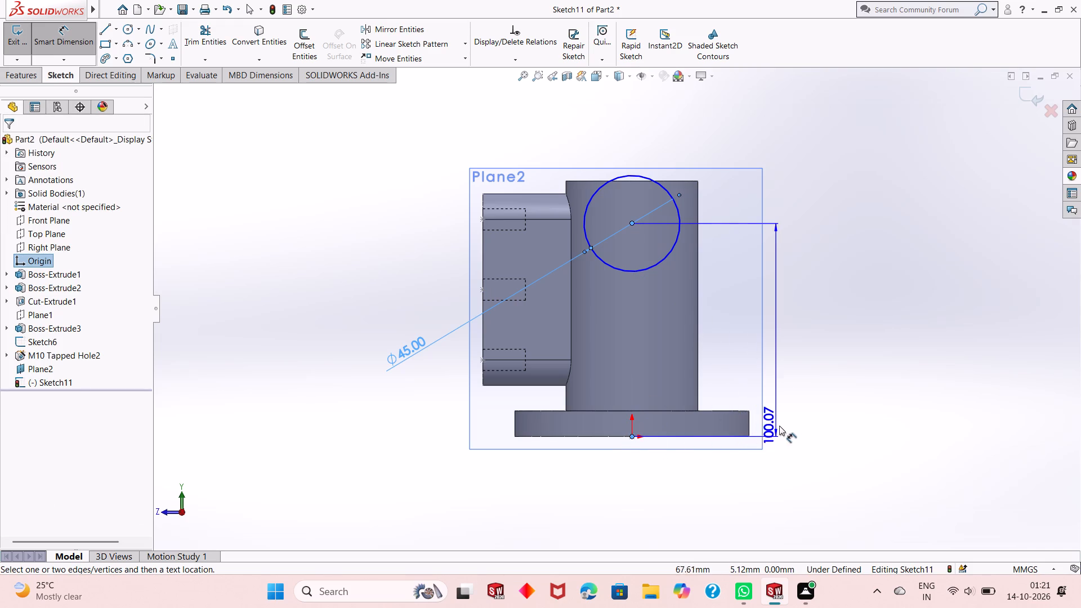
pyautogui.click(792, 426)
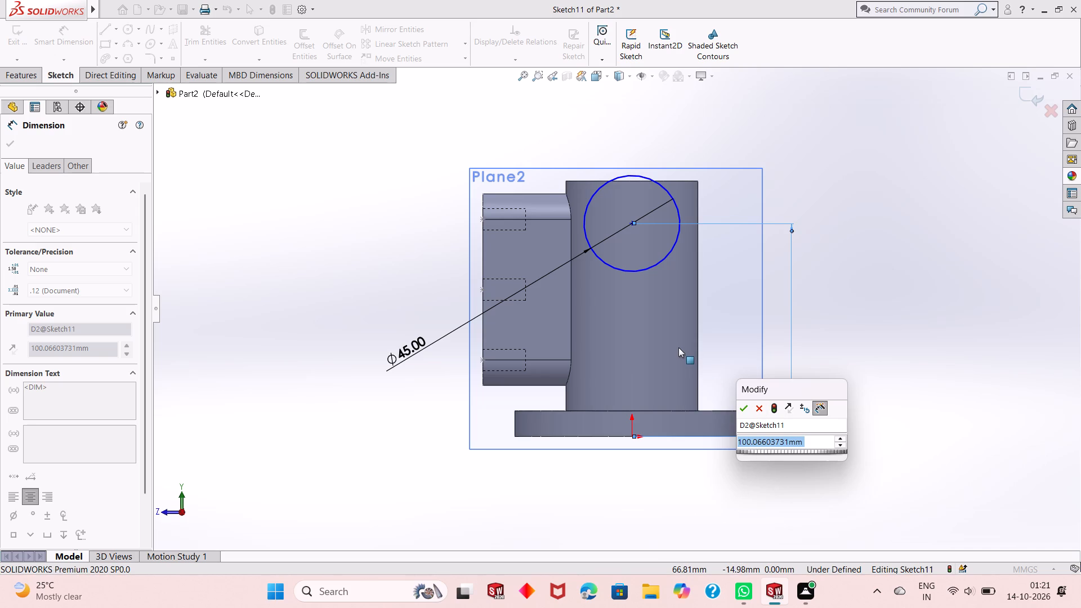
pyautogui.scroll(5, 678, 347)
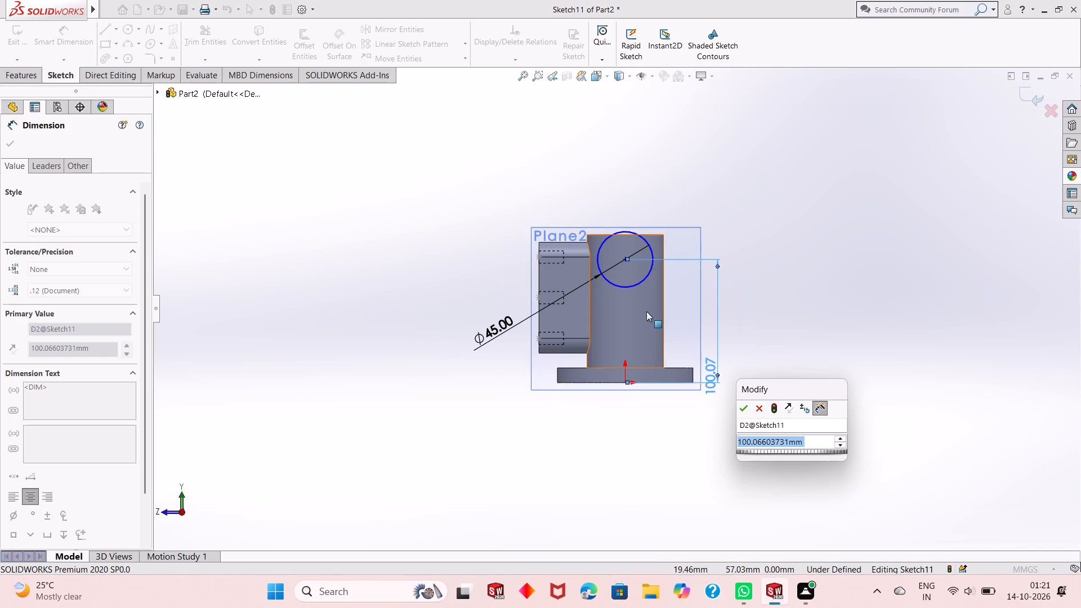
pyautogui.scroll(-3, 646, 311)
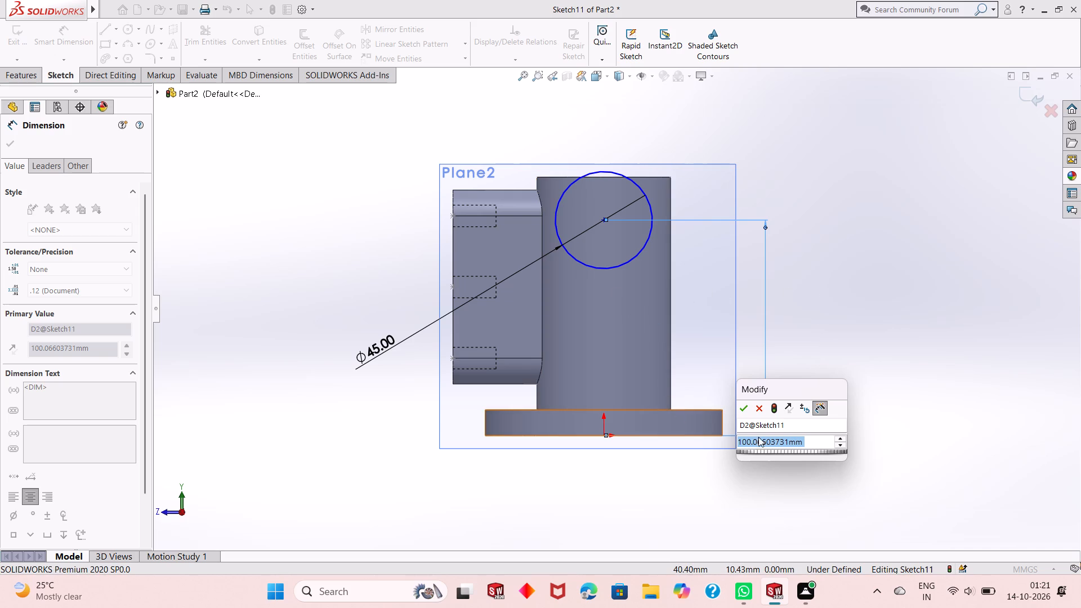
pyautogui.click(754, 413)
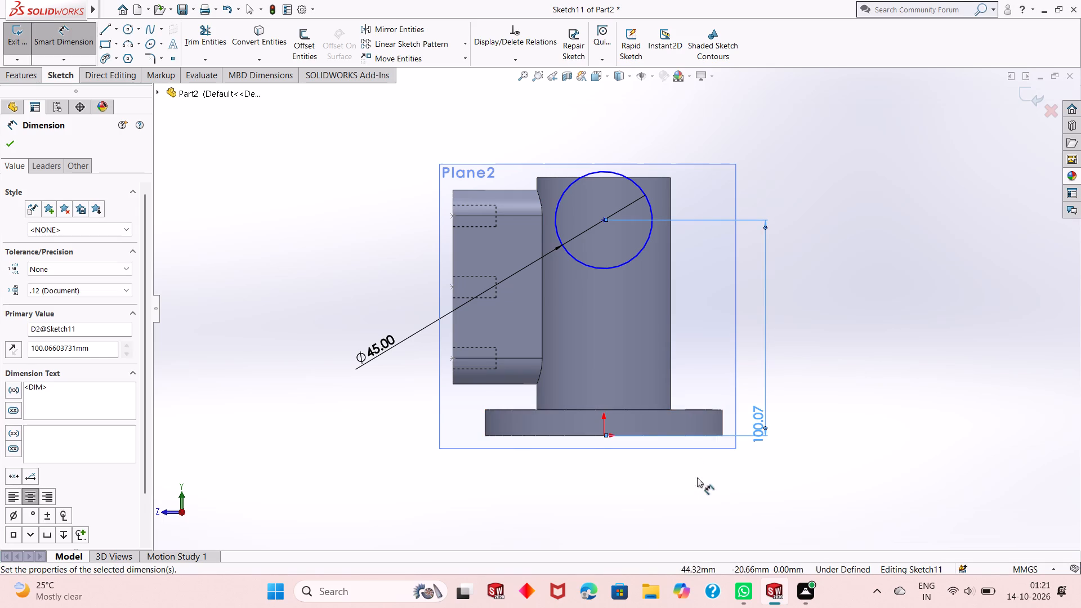
# Examine from several angles how the circle on the offset plane lines up with the cylindrical boss and base disc.
pyautogui.scroll(2, 685, 454)
pyautogui.scroll(-2, 572, 236)
pyautogui.scroll(-1, 653, 348)
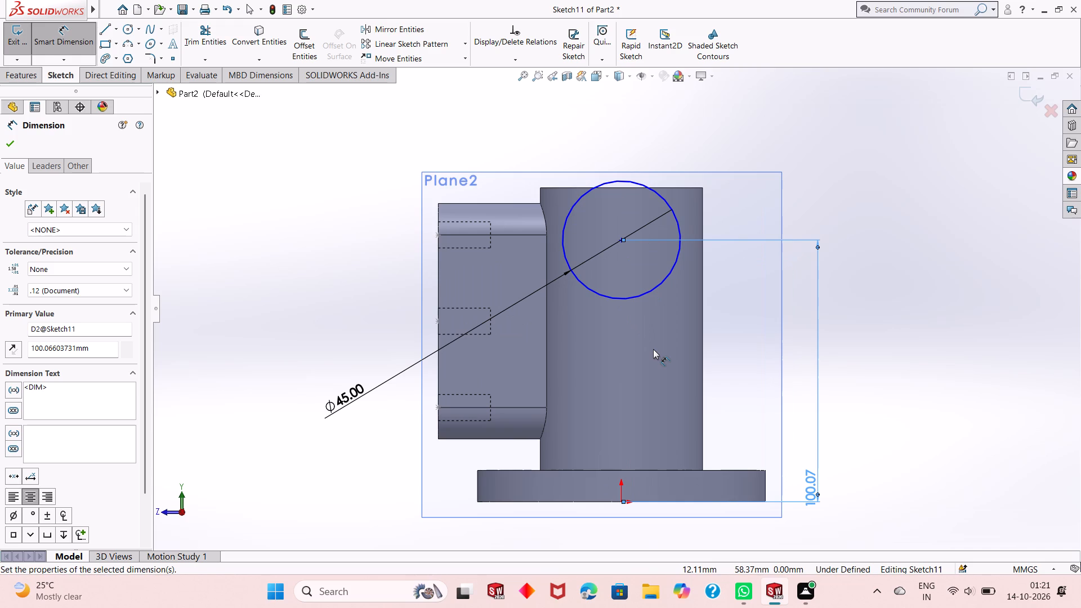
pyautogui.moveTo(701, 337); pyautogui.dragTo(672, 387, button='middle')
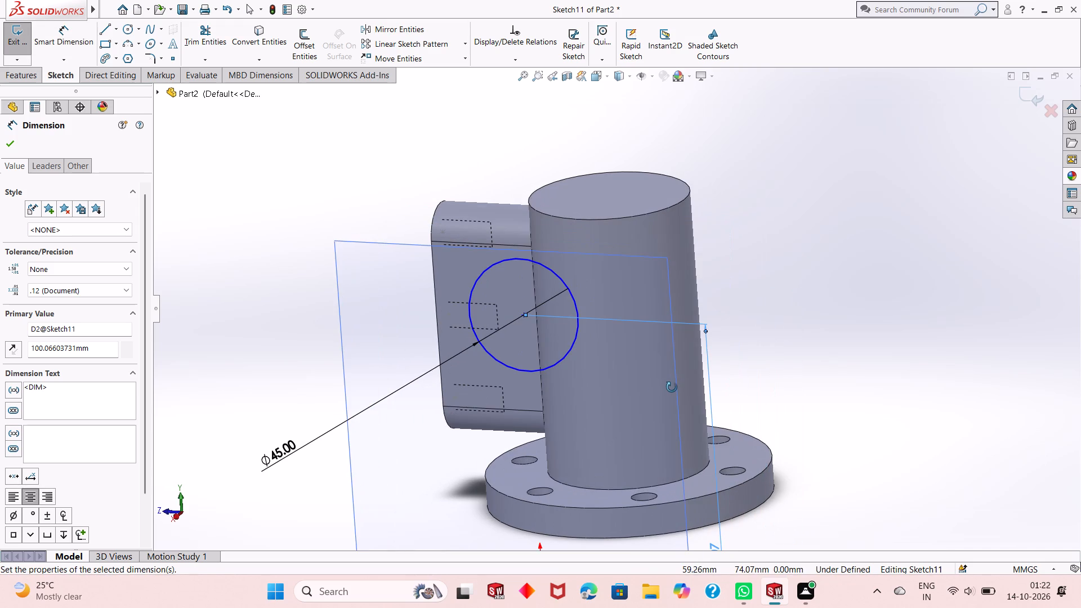
pyautogui.moveTo(672, 387); pyautogui.dragTo(671, 387, button='middle')
pyautogui.moveTo(671, 387); pyautogui.dragTo(678, 356, button='middle')
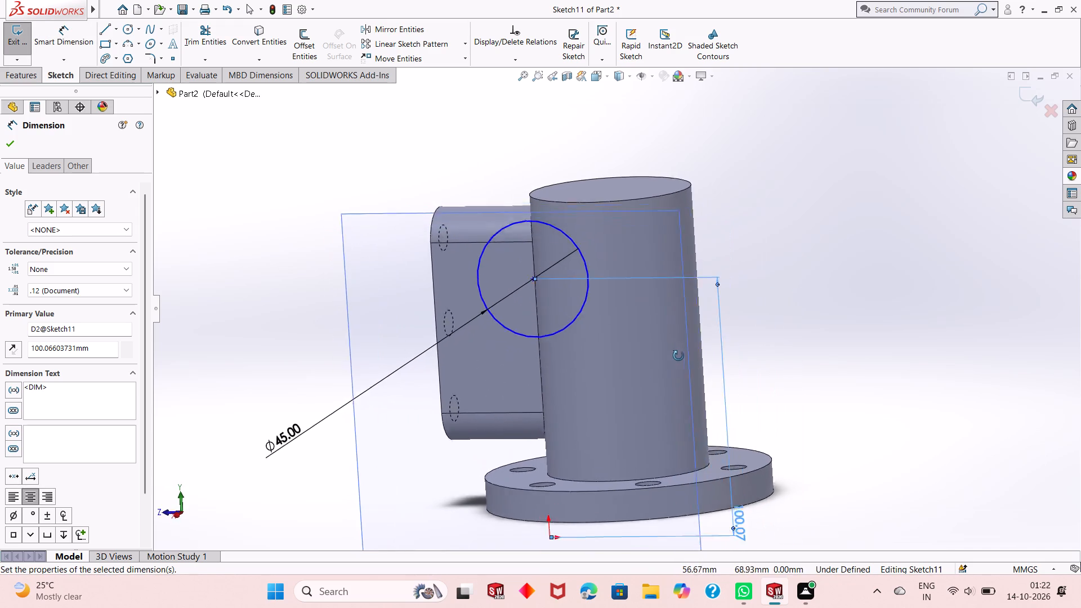
pyautogui.moveTo(678, 356); pyautogui.dragTo(686, 334, button='middle')
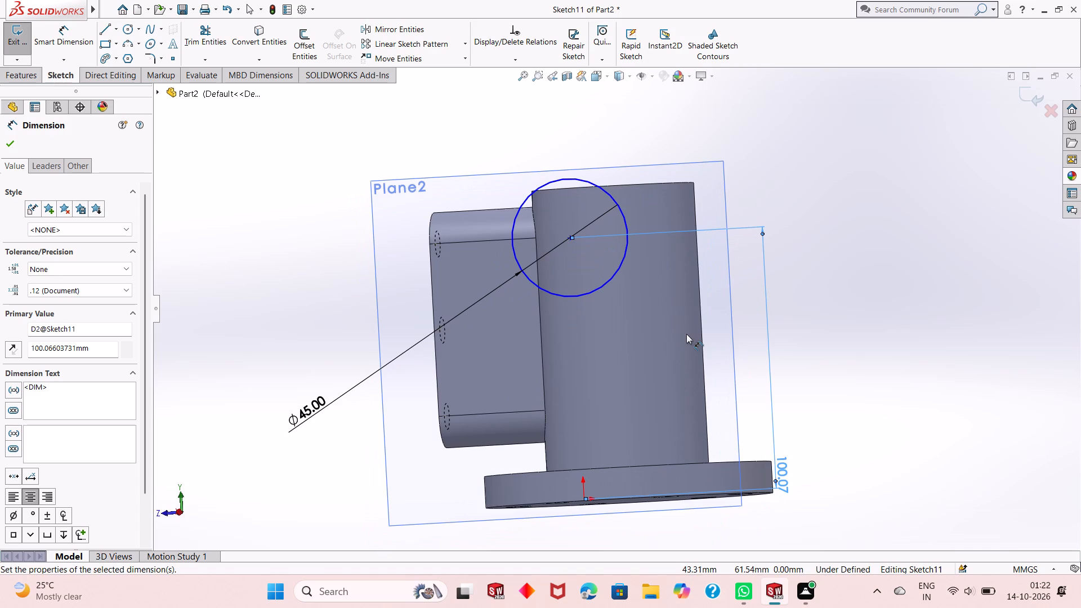
pyautogui.moveTo(699, 285); pyautogui.dragTo(696, 356, button='middle')
pyautogui.scroll(3, 696, 357)
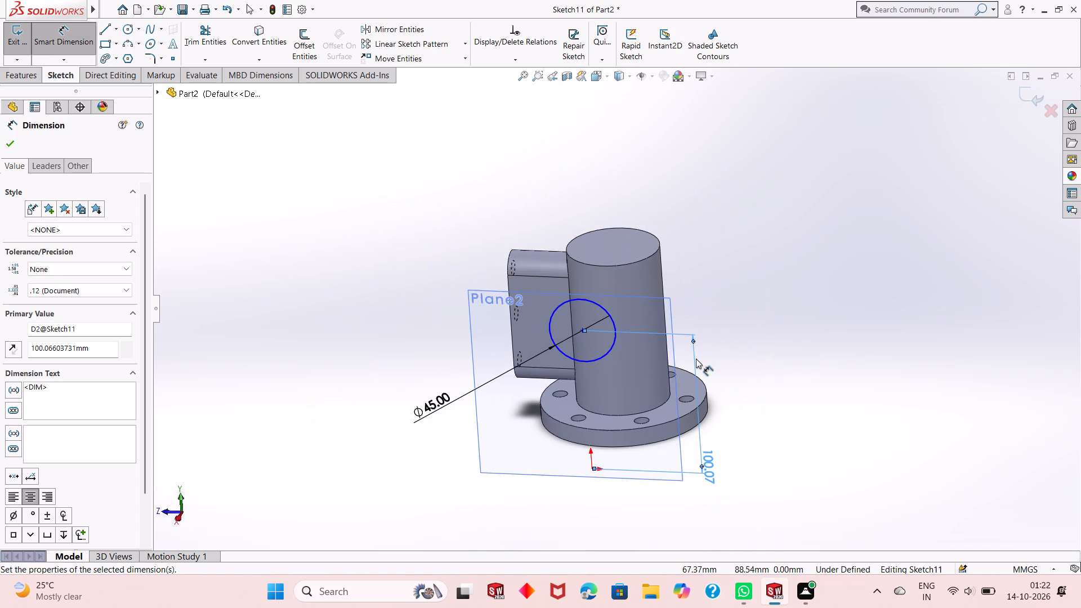
pyautogui.moveTo(682, 397); pyautogui.dragTo(677, 358, button='middle')
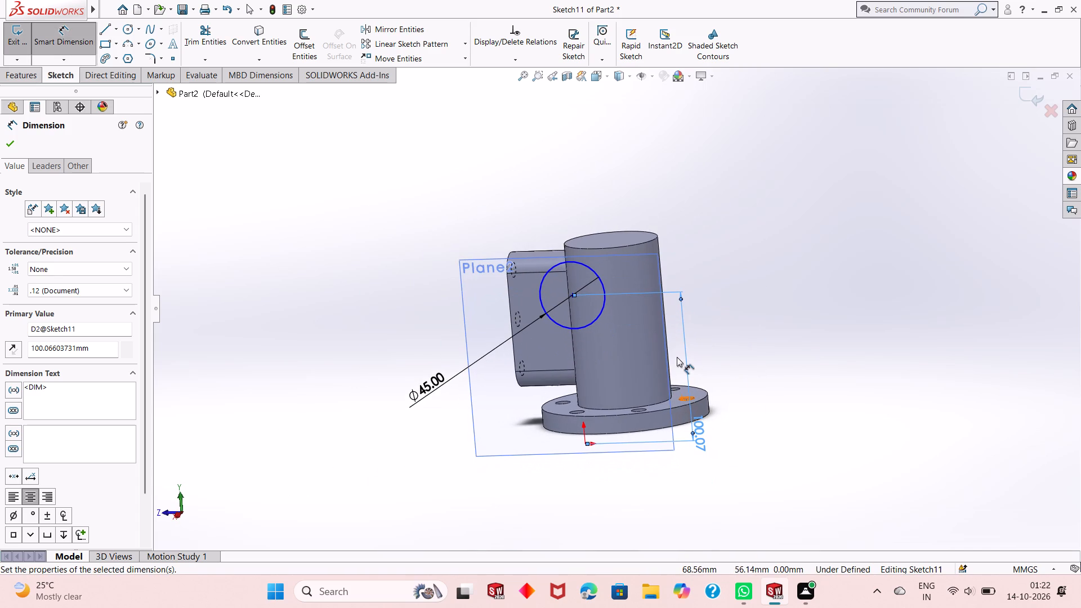
pyautogui.moveTo(680, 356); pyautogui.dragTo(693, 347, button='middle')
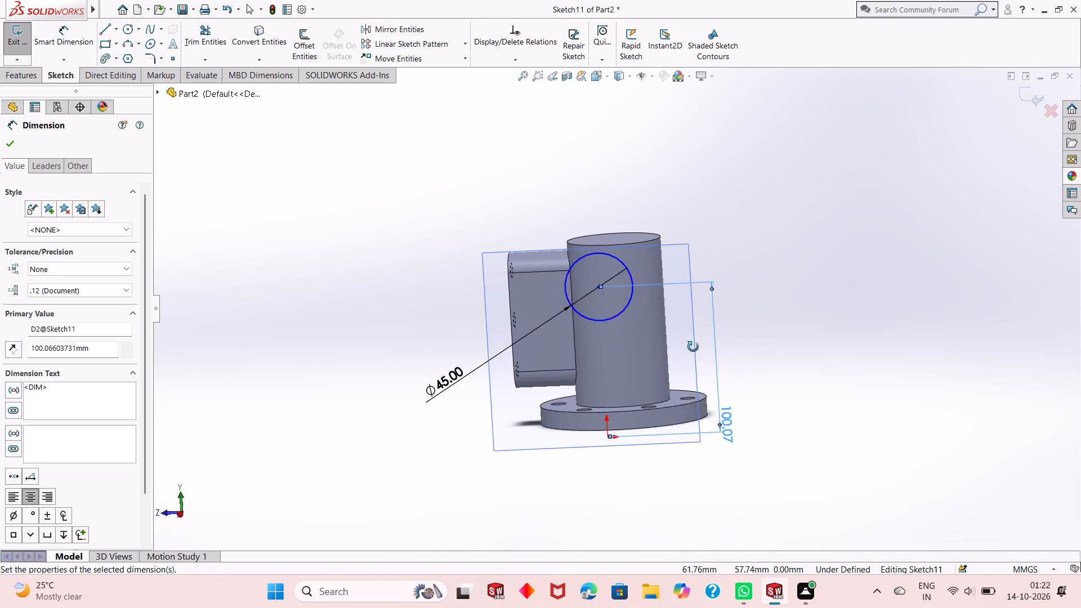
pyautogui.moveTo(693, 347); pyautogui.dragTo(705, 345, button='middle')
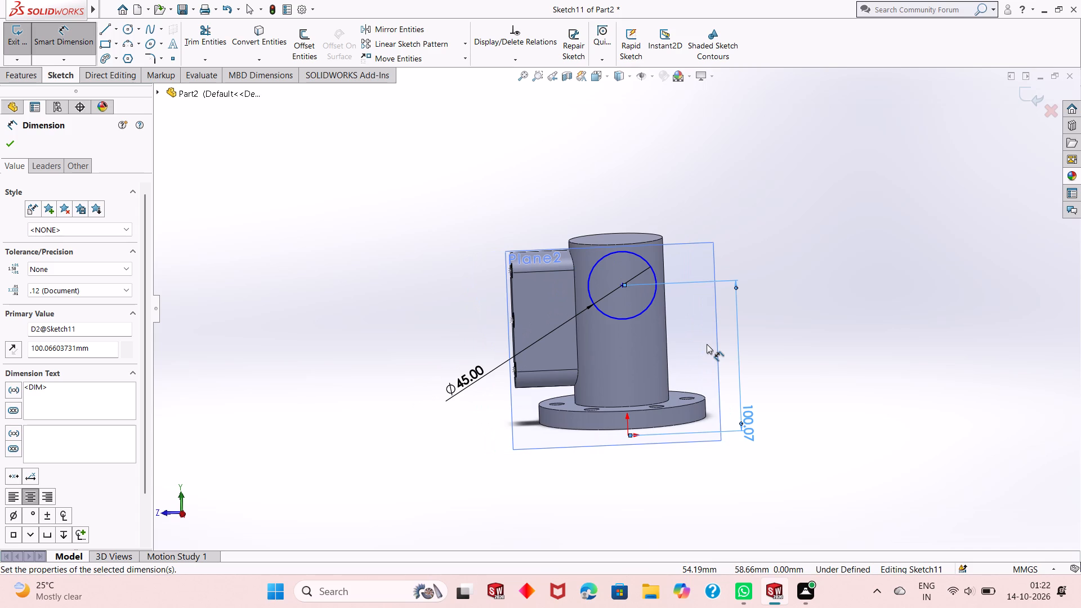
pyautogui.moveTo(707, 344); pyautogui.dragTo(705, 361, button='middle')
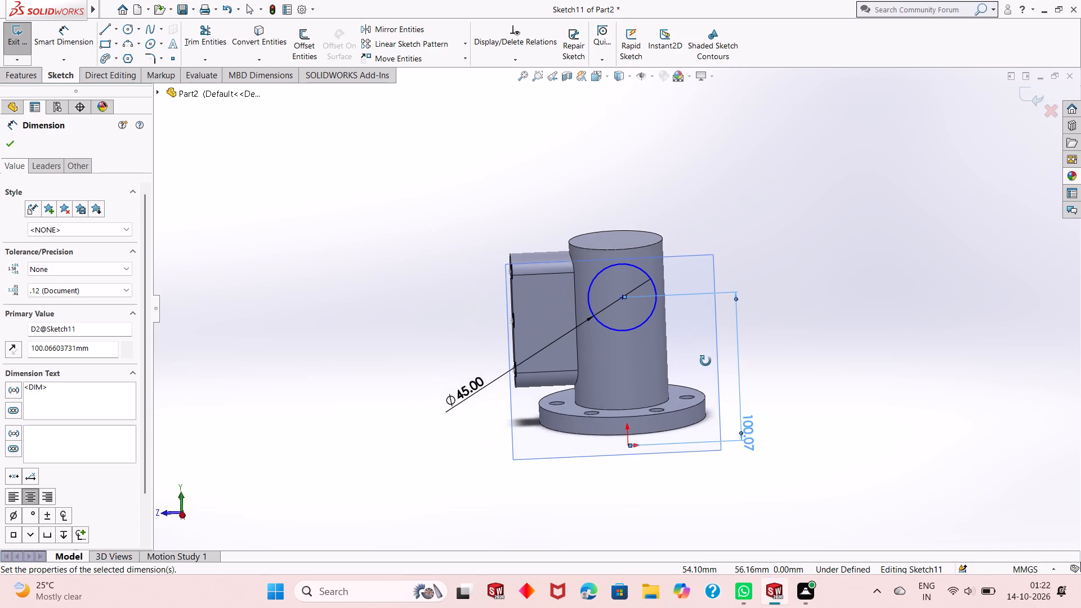
pyautogui.moveTo(705, 361); pyautogui.dragTo(703, 369, button='middle')
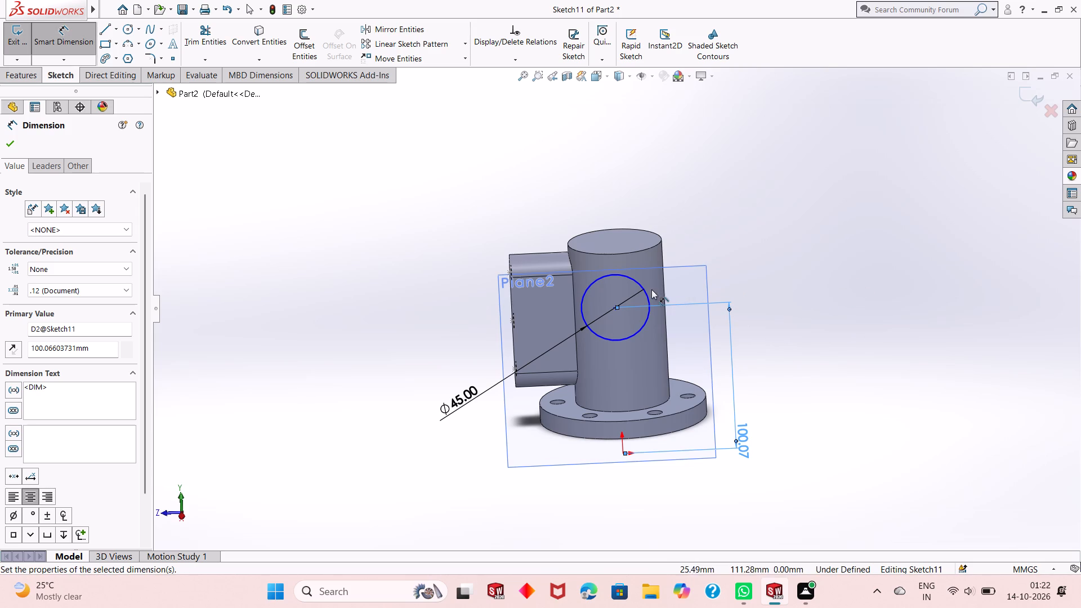
pyautogui.moveTo(682, 293); pyautogui.dragTo(774, 257, button='middle')
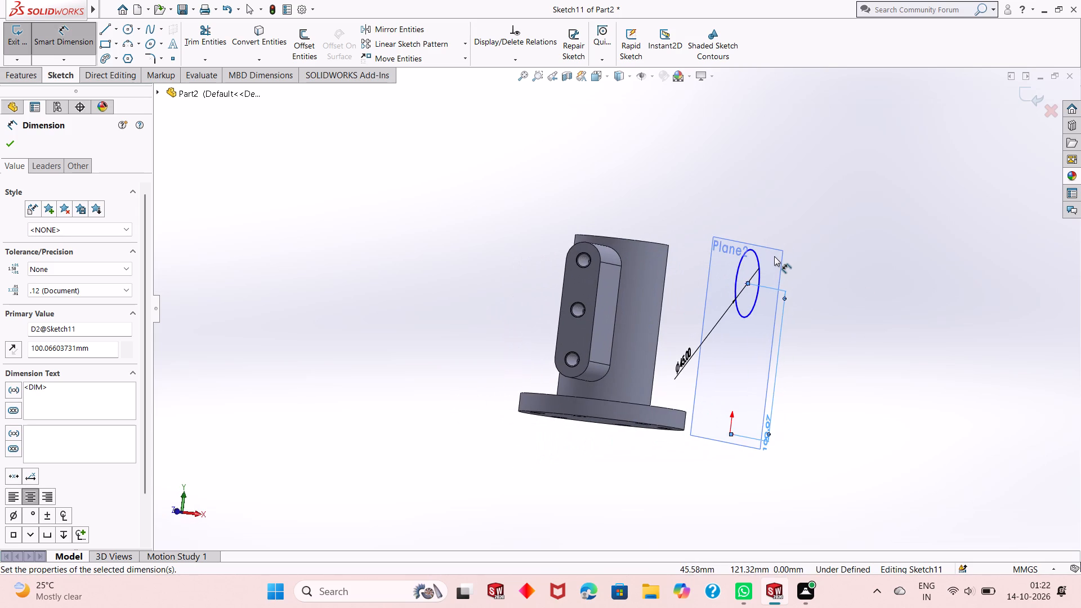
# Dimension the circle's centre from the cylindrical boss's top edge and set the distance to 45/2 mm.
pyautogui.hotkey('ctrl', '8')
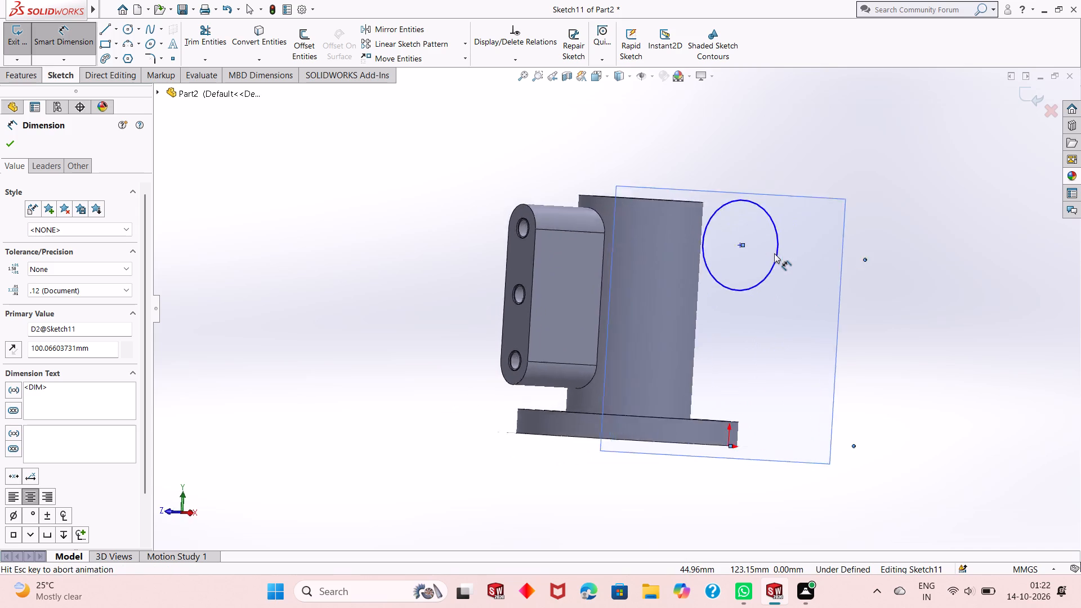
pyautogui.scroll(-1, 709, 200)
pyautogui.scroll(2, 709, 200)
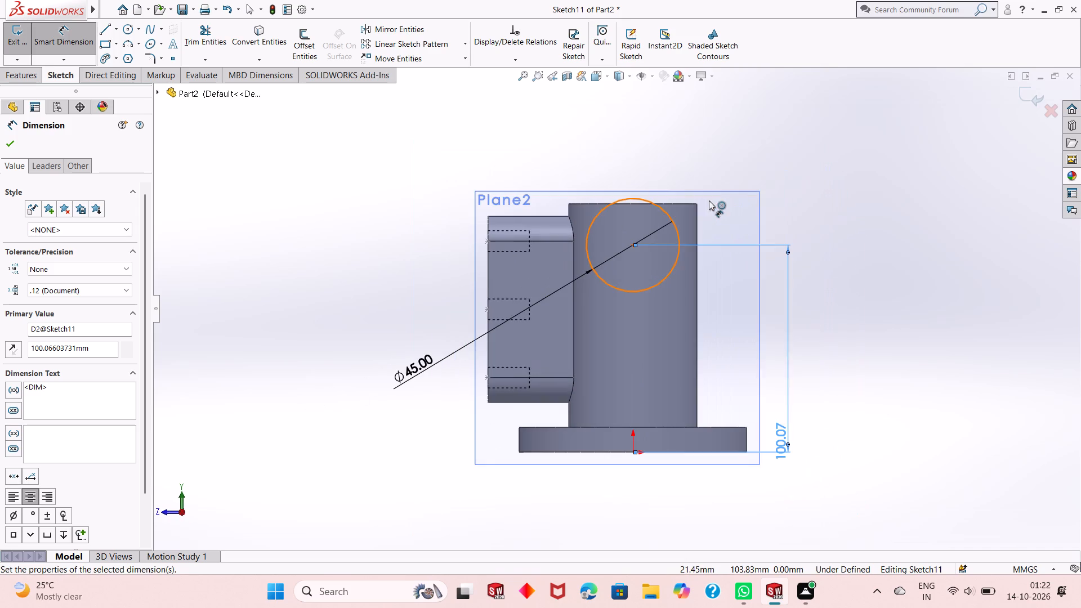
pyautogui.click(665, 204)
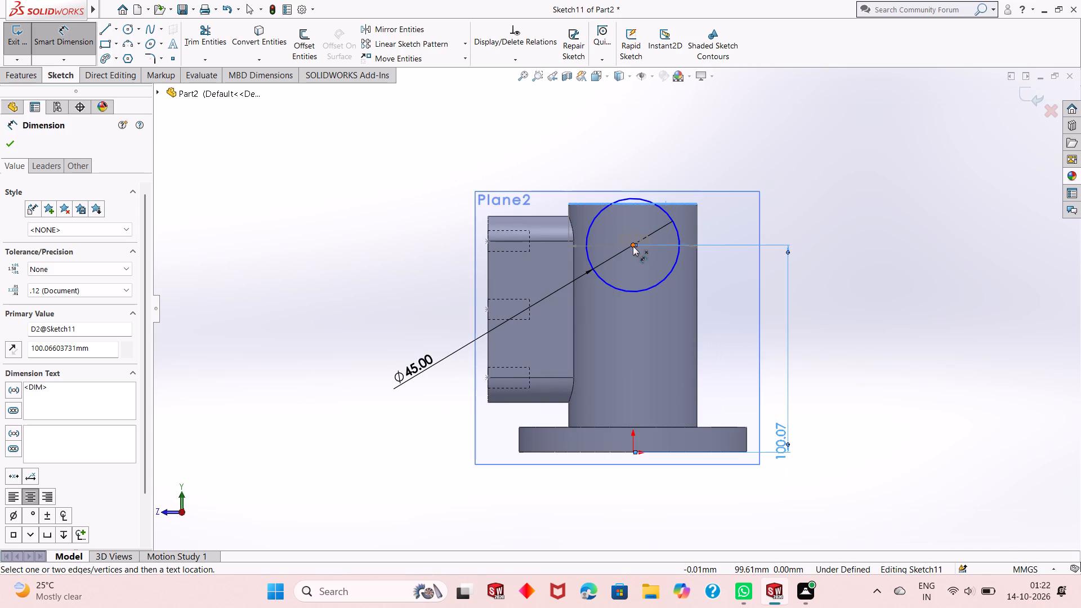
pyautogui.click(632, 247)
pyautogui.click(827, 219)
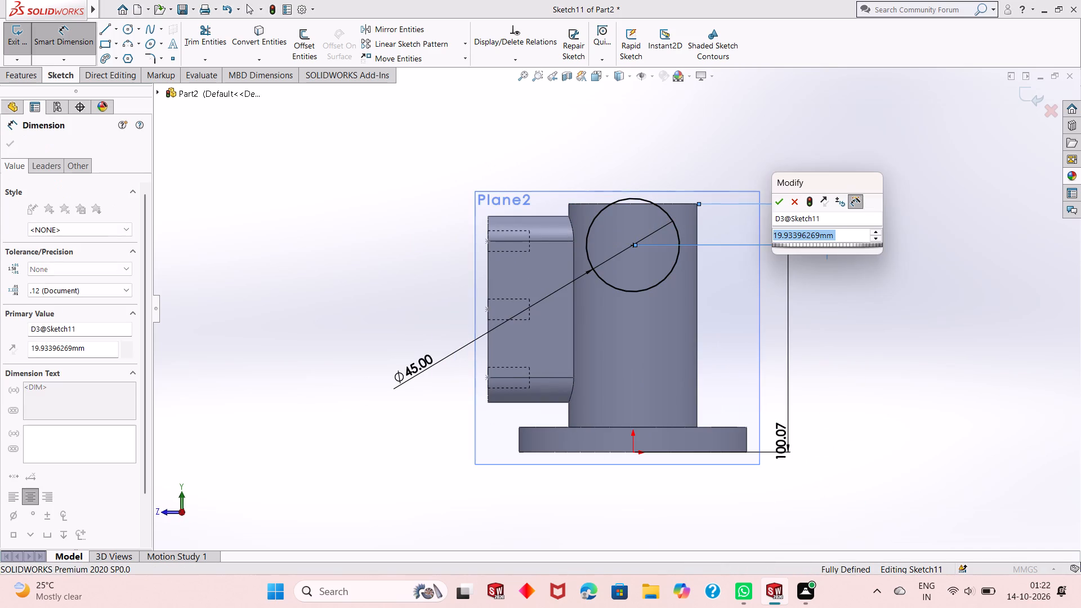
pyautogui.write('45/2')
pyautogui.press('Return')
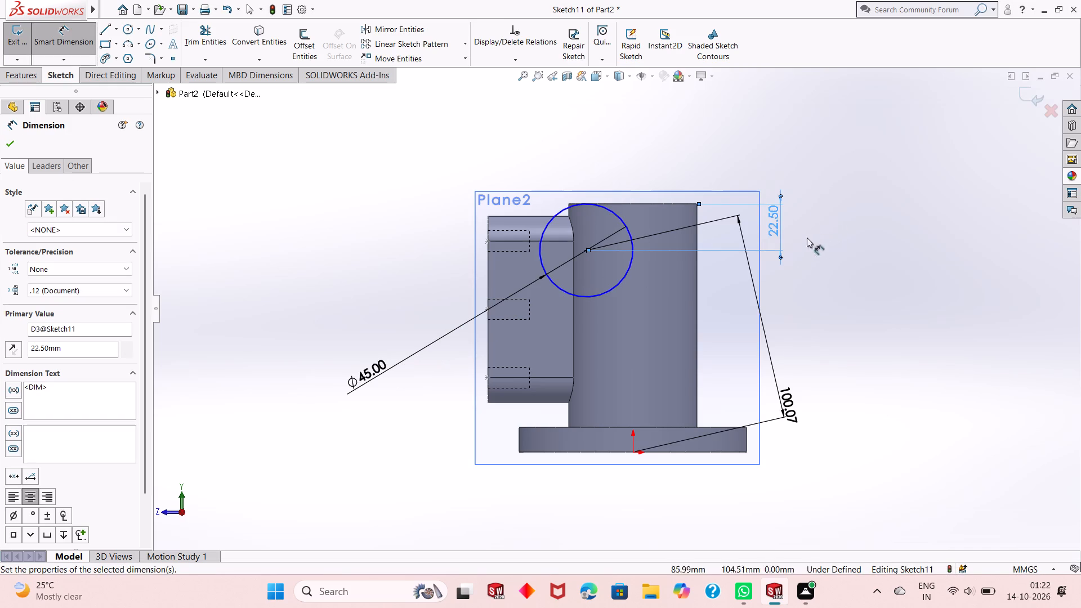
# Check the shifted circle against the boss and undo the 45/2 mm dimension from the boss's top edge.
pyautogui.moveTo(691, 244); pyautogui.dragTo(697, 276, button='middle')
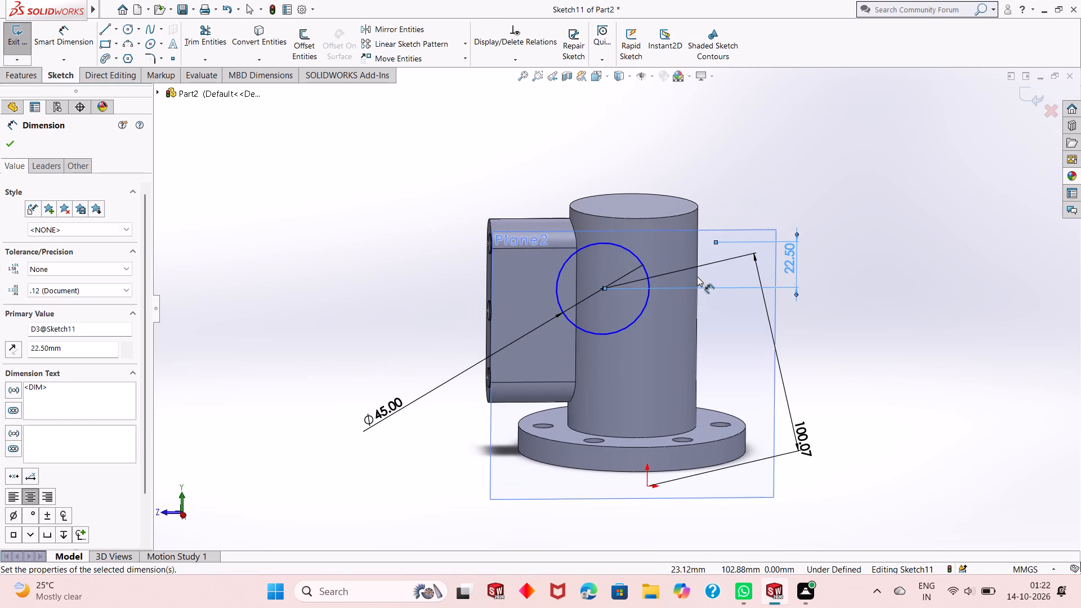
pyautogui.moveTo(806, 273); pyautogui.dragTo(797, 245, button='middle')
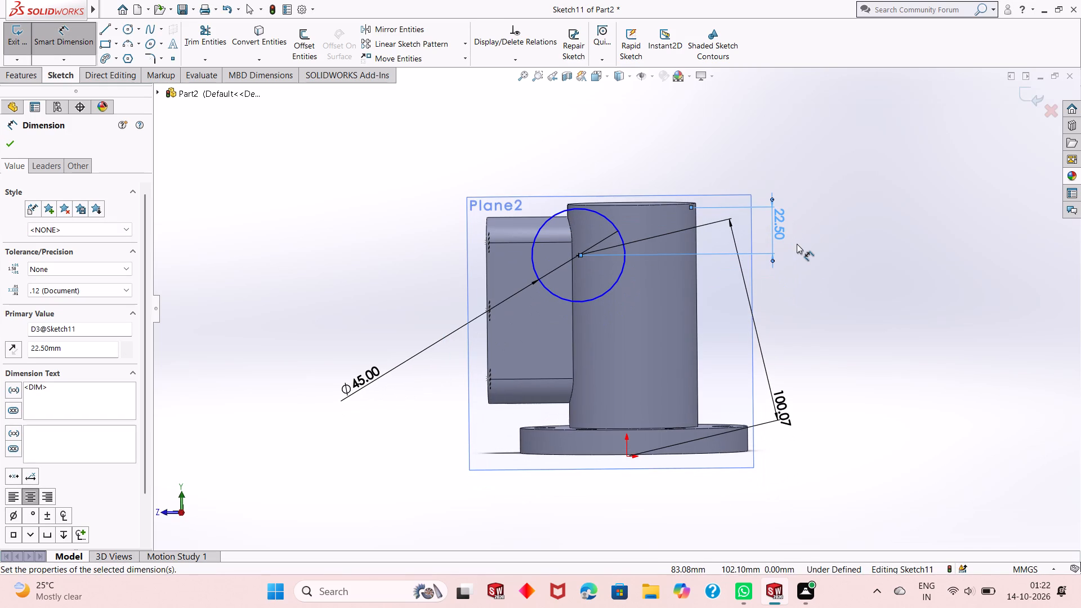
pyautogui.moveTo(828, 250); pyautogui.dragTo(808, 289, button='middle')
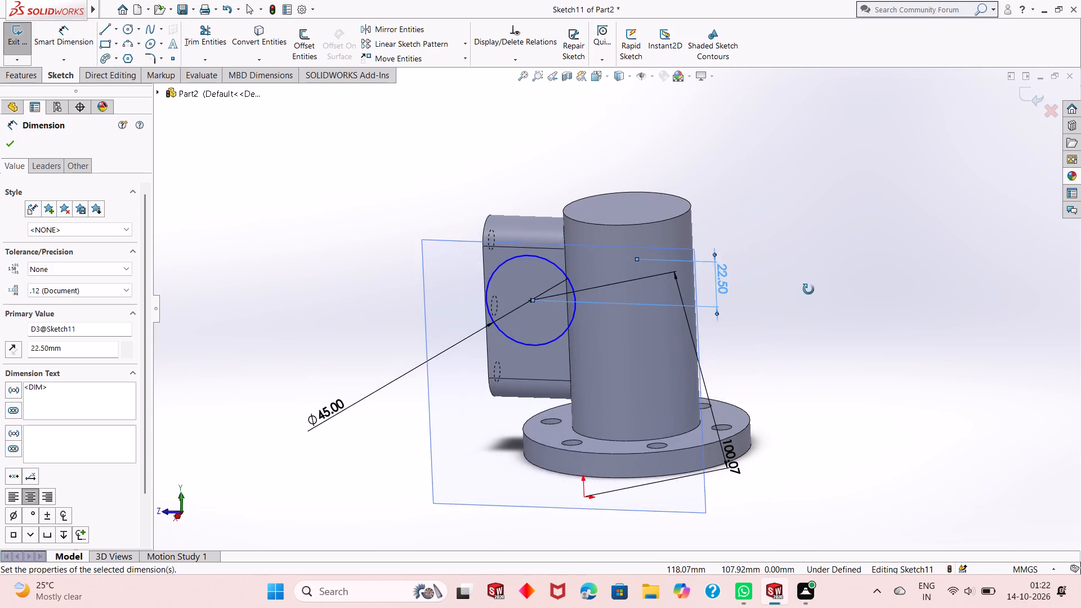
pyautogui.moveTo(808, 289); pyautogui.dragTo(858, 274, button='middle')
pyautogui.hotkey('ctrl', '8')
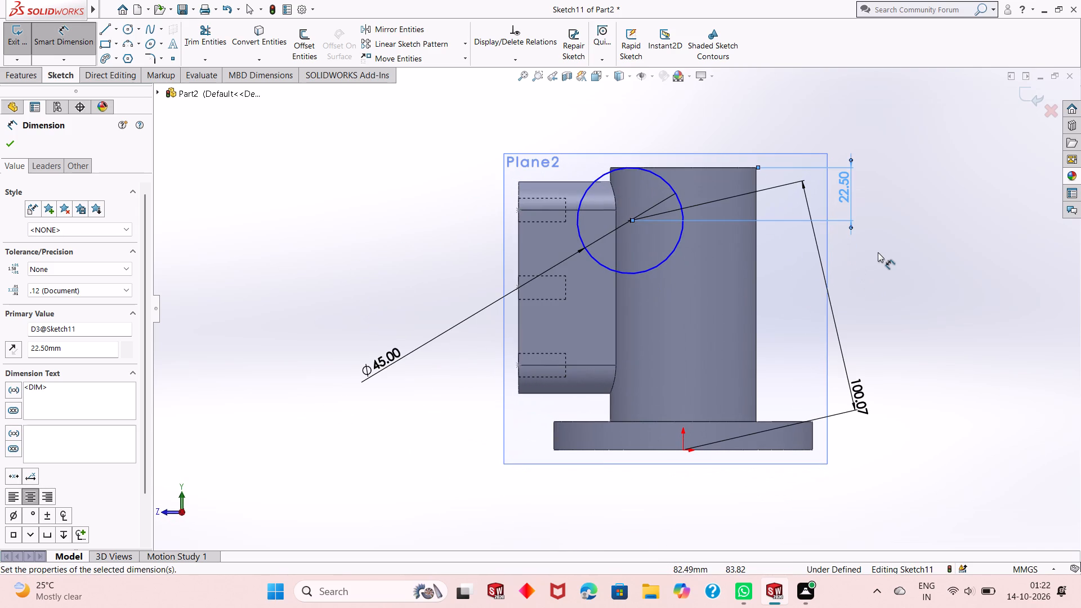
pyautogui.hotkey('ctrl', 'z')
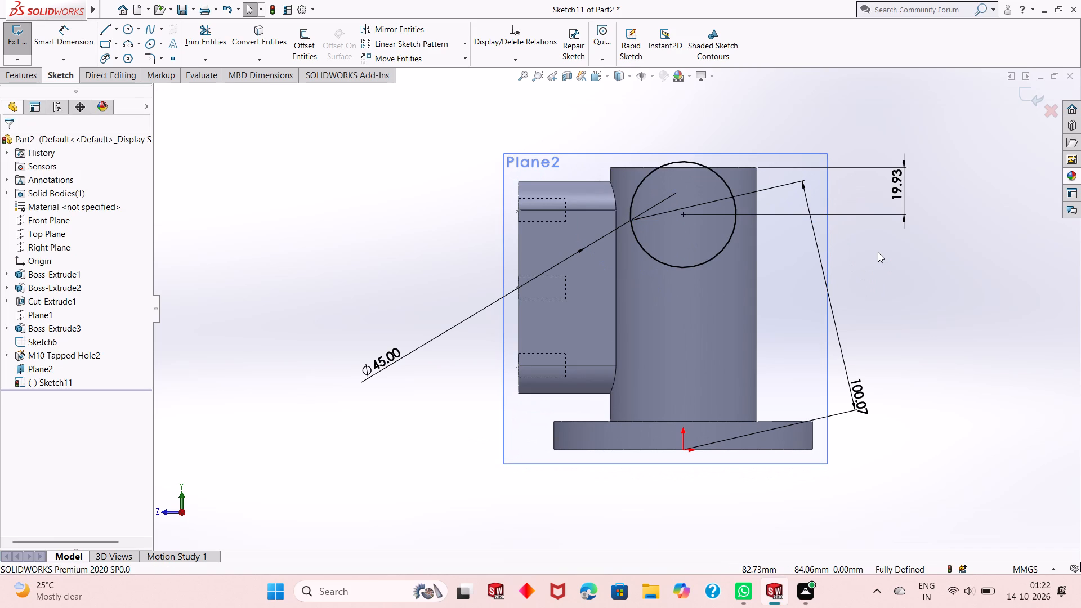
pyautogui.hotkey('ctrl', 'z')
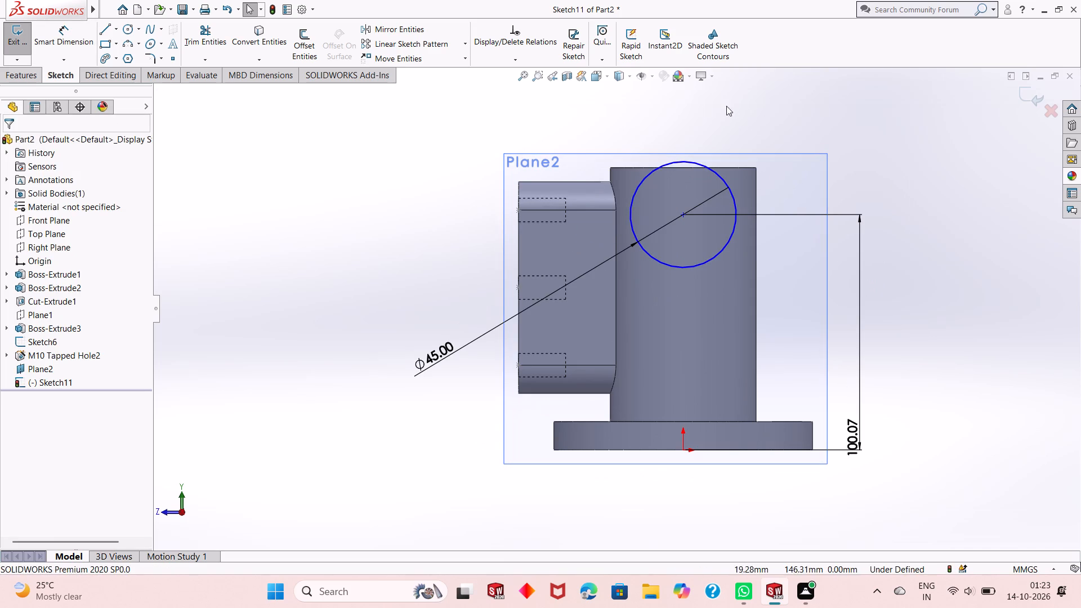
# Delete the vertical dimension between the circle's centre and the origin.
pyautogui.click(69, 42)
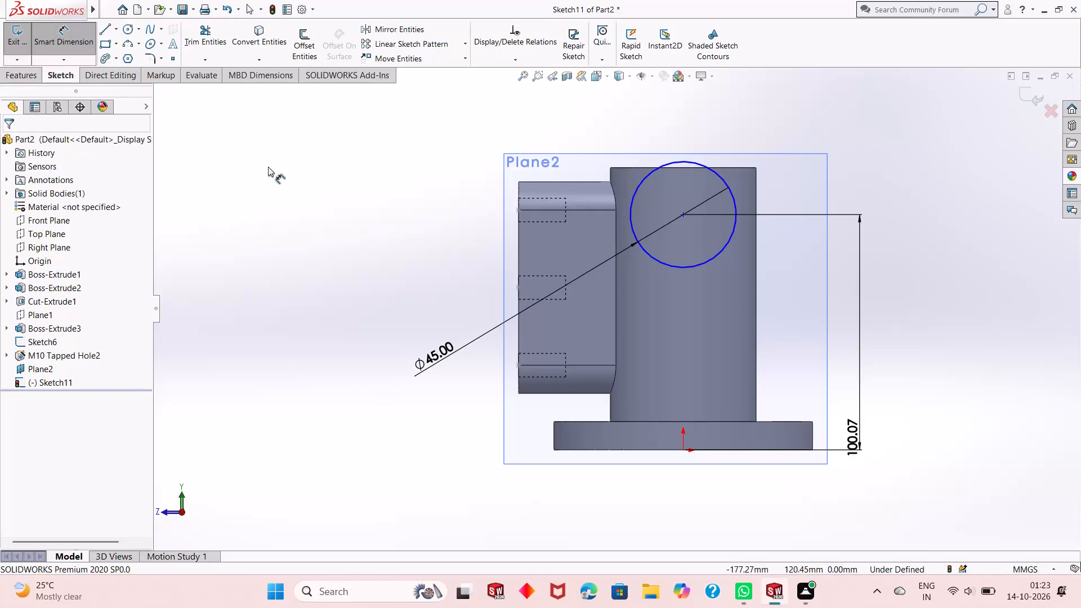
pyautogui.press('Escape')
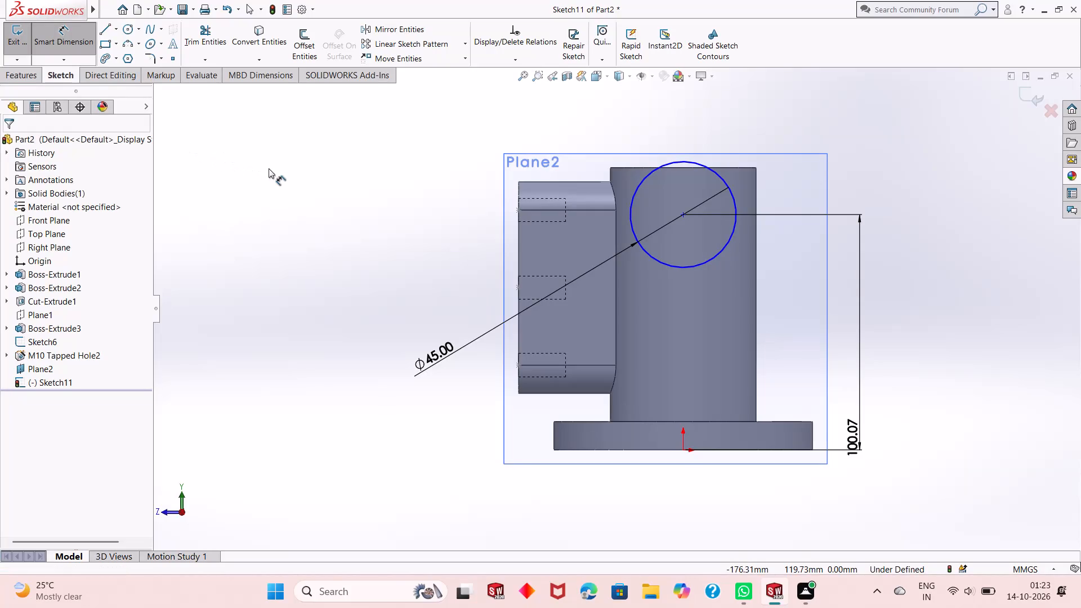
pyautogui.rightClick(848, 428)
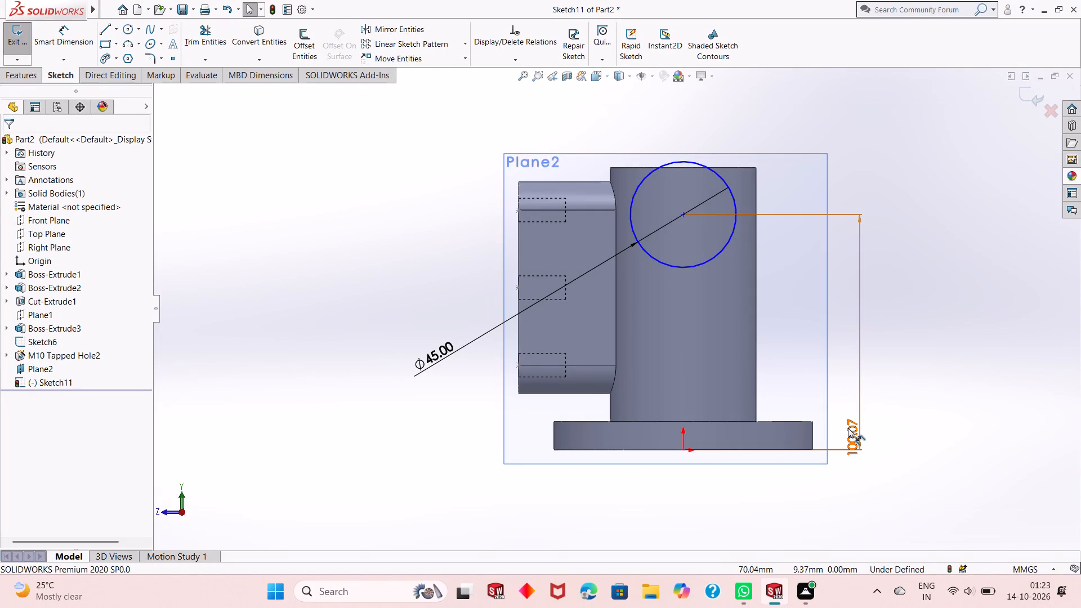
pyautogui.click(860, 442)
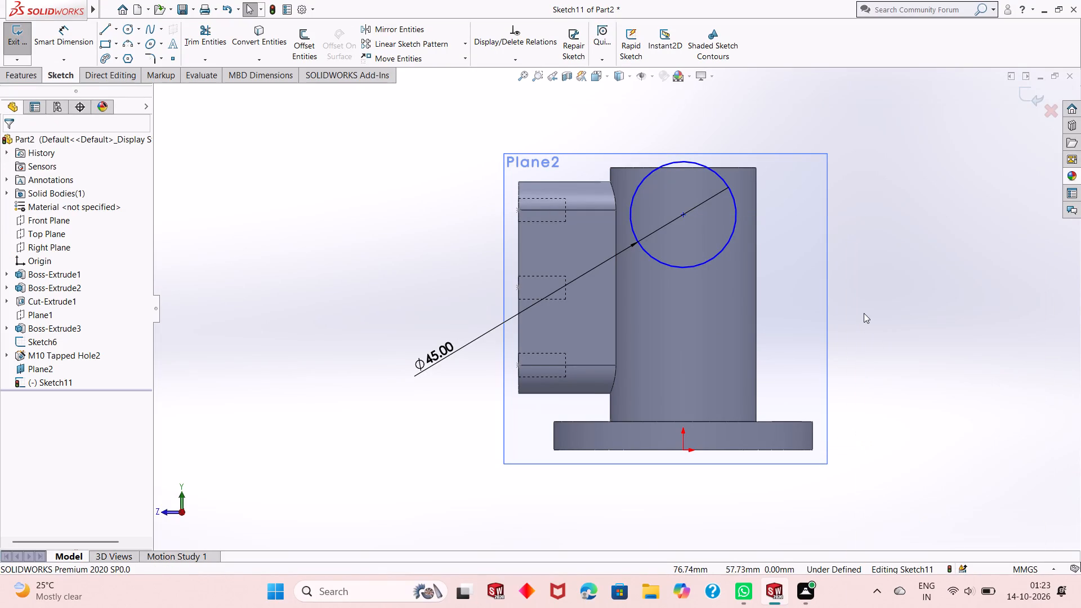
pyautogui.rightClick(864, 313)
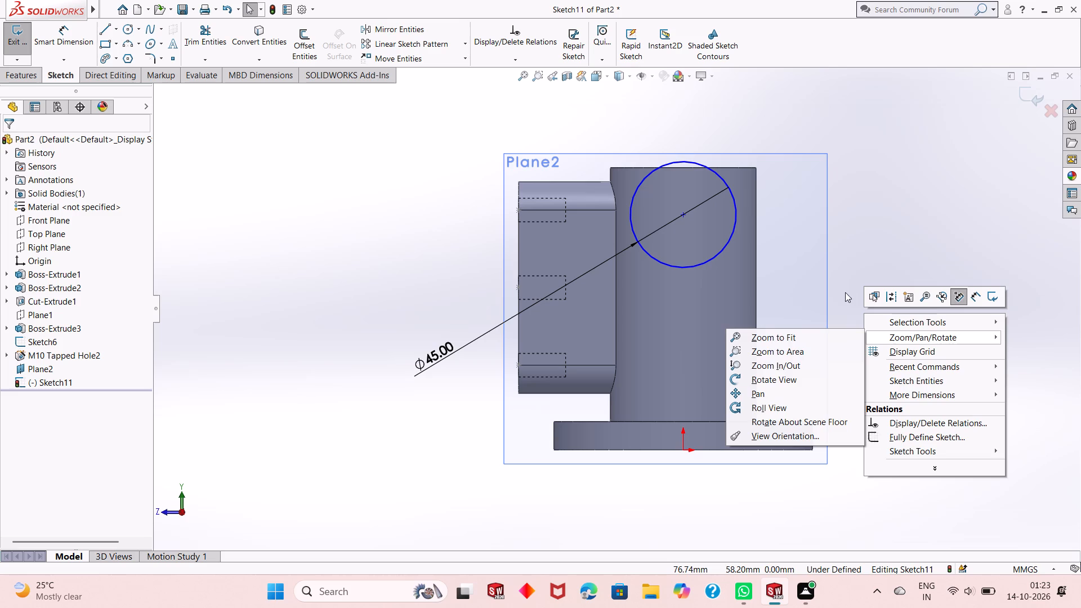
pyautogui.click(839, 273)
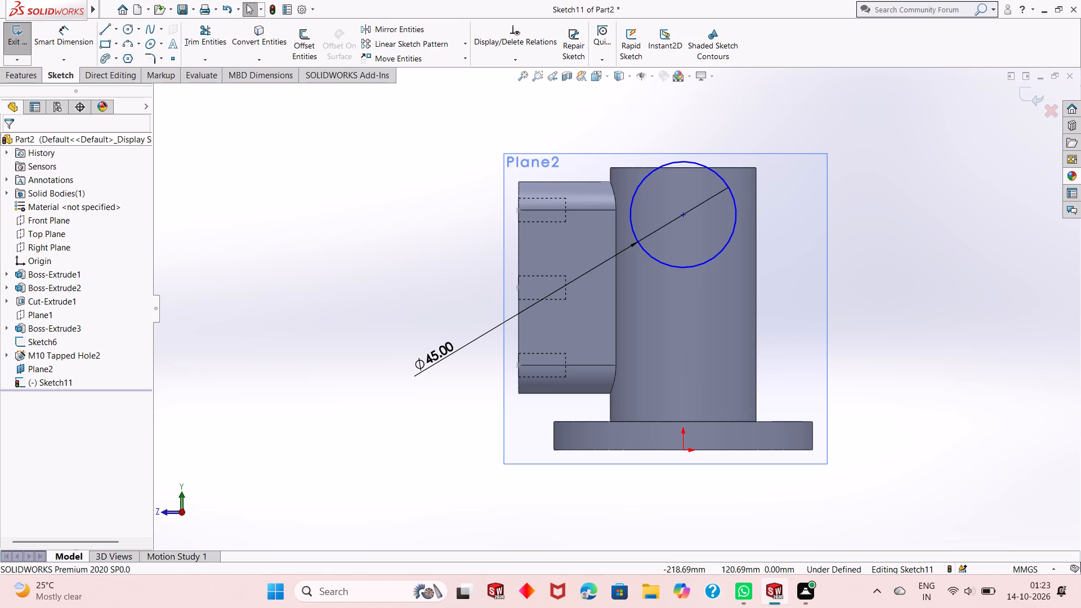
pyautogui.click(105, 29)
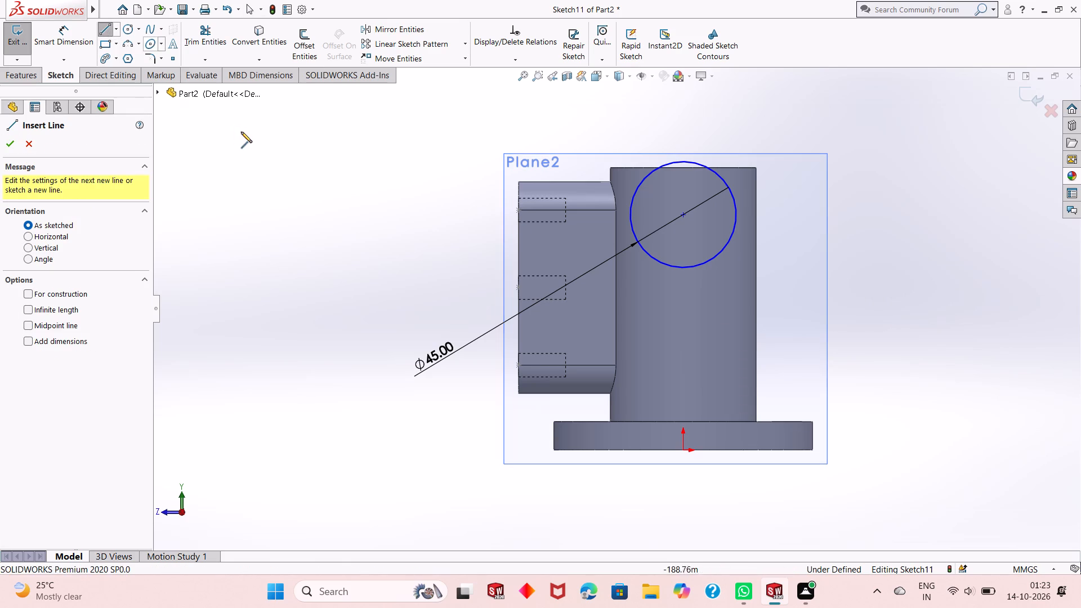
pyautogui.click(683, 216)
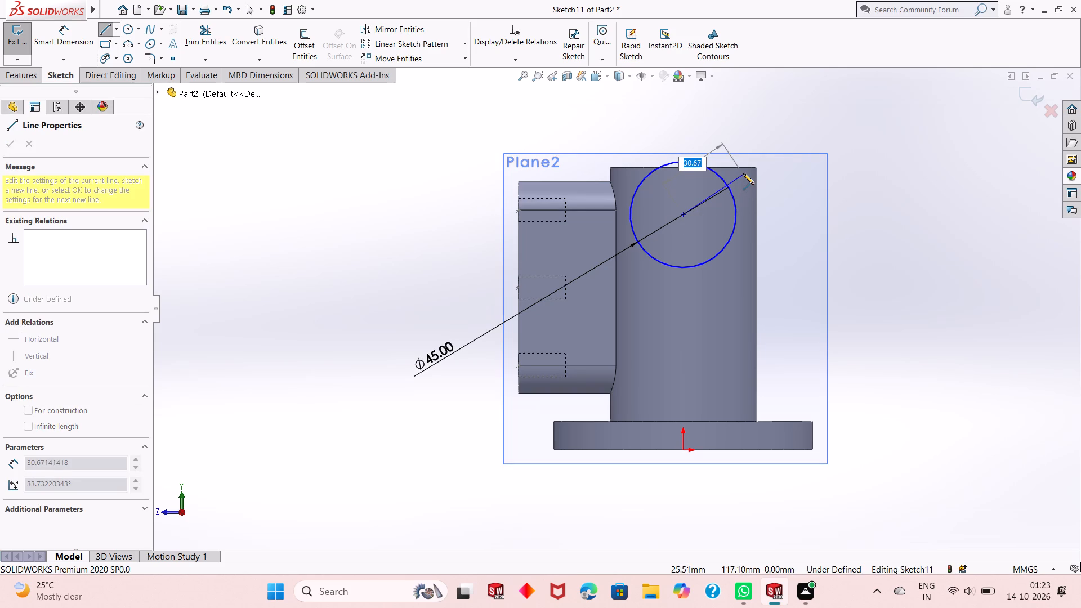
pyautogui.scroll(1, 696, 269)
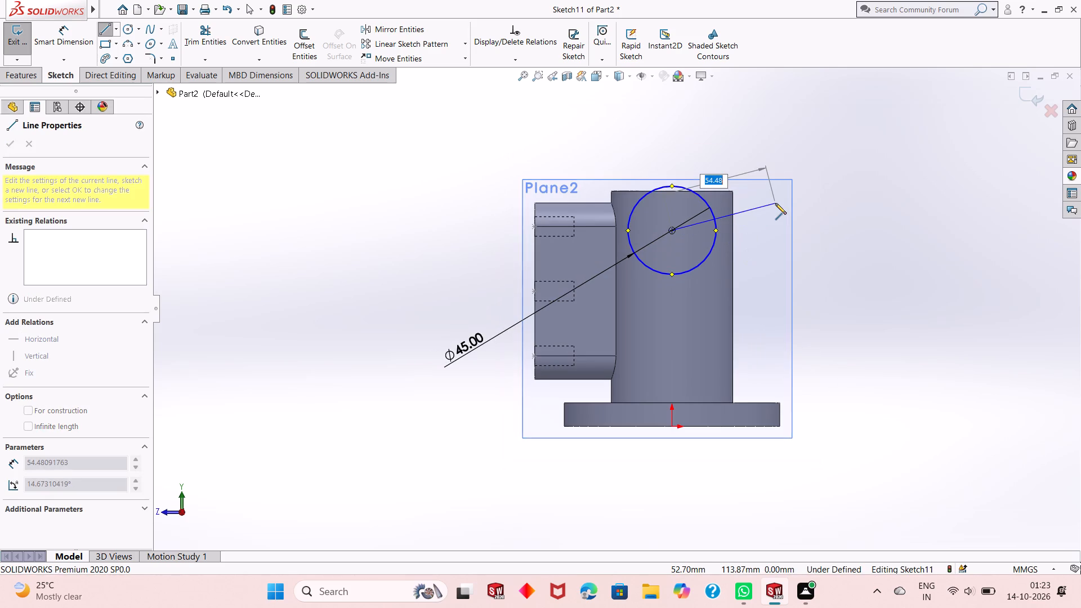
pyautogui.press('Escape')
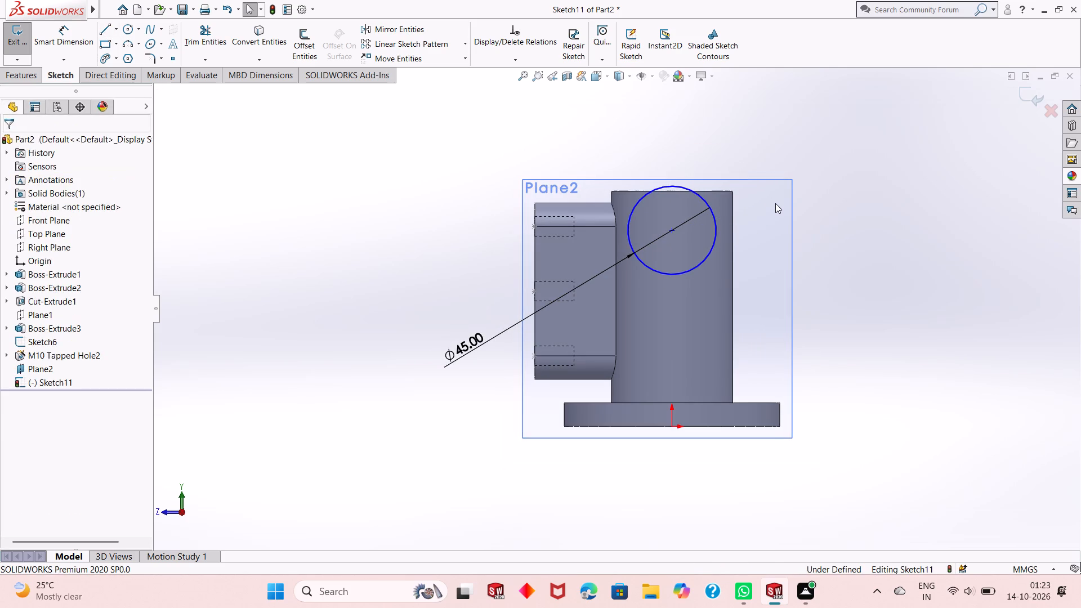
# Dimension the circle's centre from the cylindrical boss's top edge and set the distance to 30 mm.
pyautogui.click(75, 35)
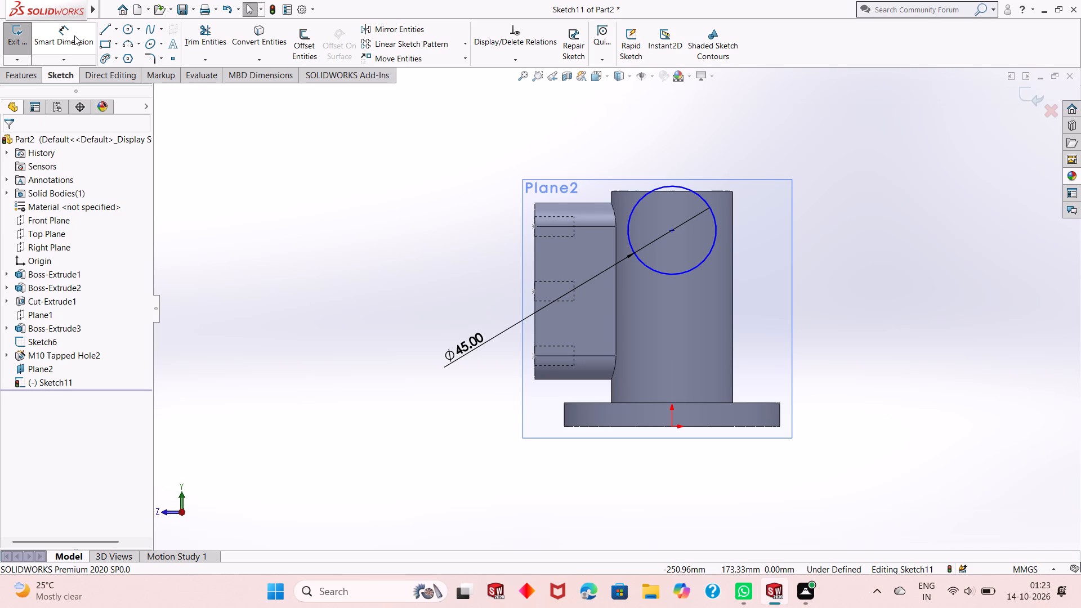
pyautogui.click(671, 233)
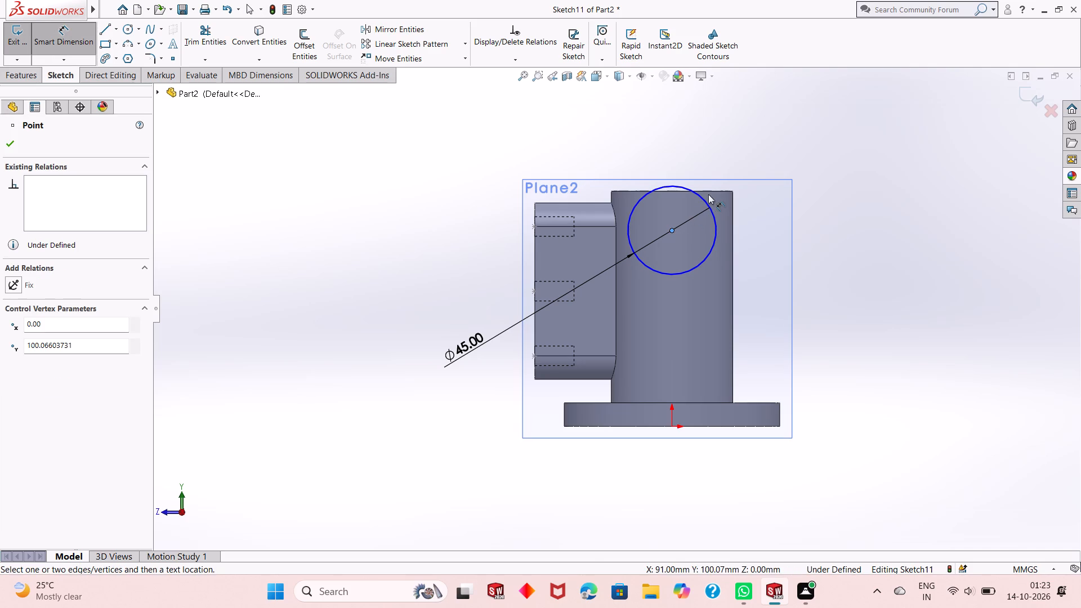
pyautogui.click(711, 192)
pyautogui.click(917, 180)
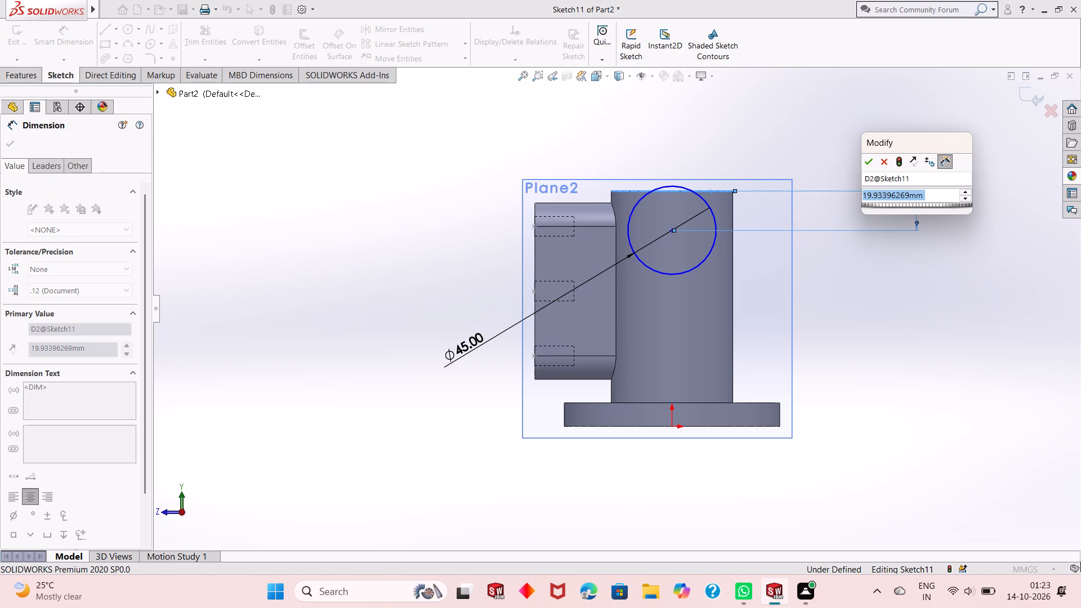
pyautogui.write('30')
pyautogui.press('Return')
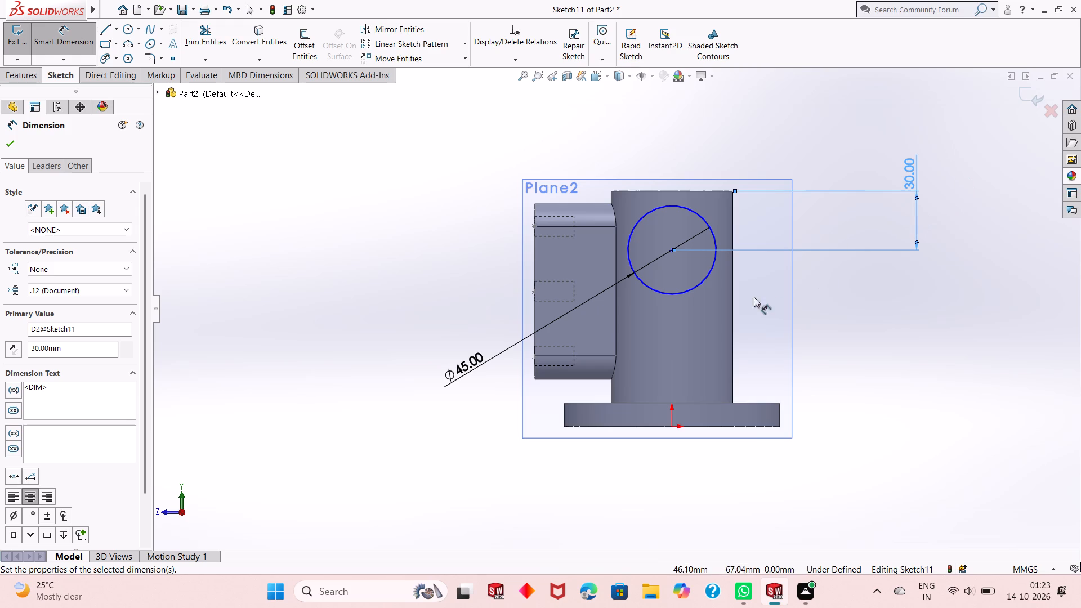
pyautogui.rightClick(830, 298)
pyautogui.click(886, 333)
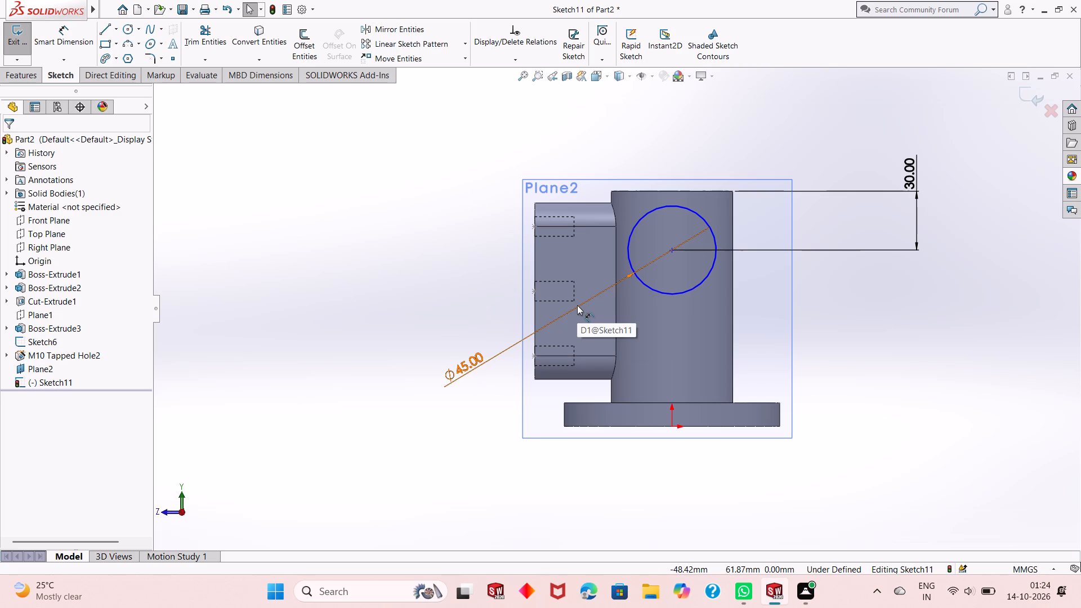
# Add a vertical relation between the circle's centre and the origin.
pyautogui.moveTo(520, 302); pyautogui.dragTo(560, 290, button='middle')
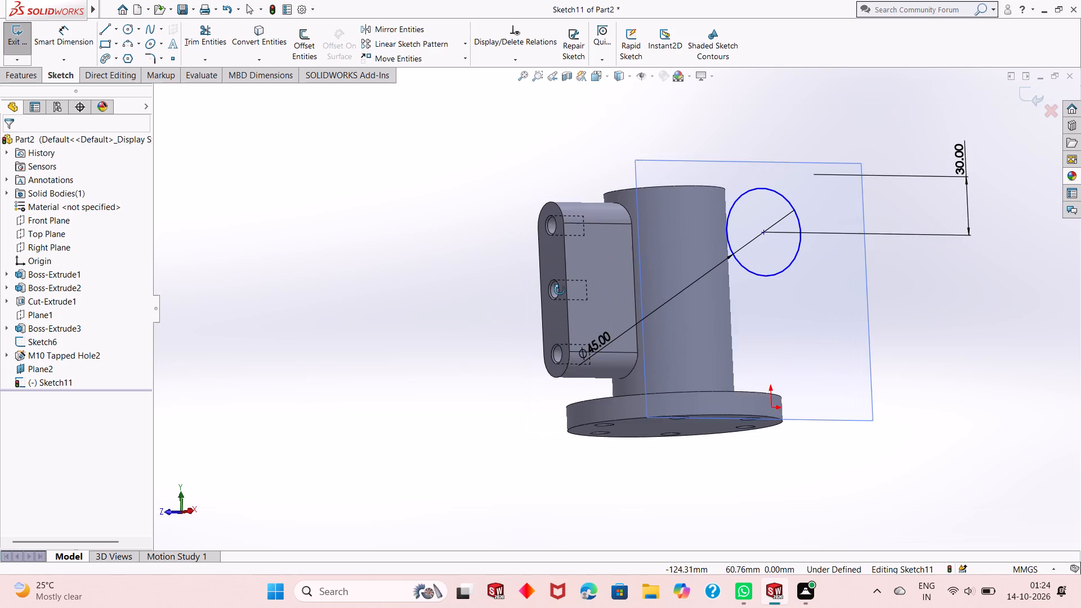
pyautogui.moveTo(560, 290); pyautogui.dragTo(559, 291, button='middle')
pyautogui.moveTo(596, 278); pyautogui.dragTo(584, 319, button='middle')
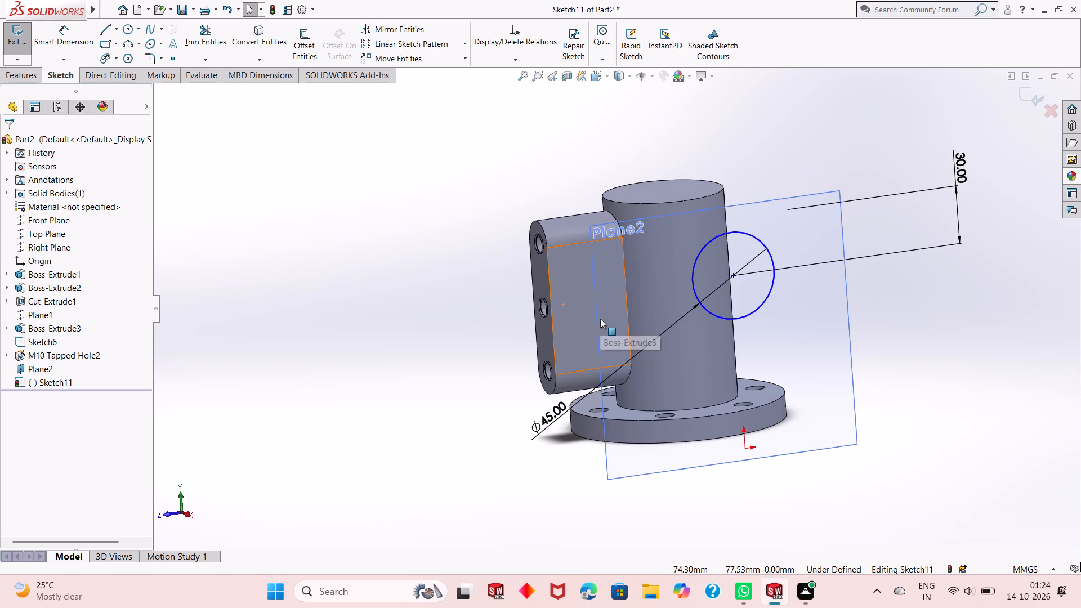
pyautogui.hotkey('ctrl', '8')
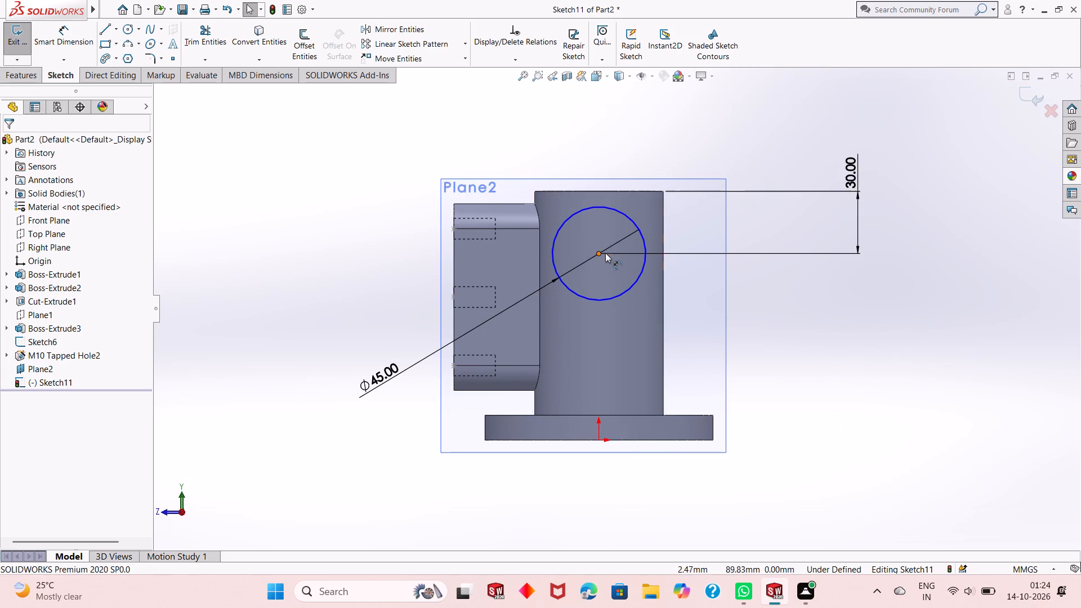
pyautogui.click(597, 257)
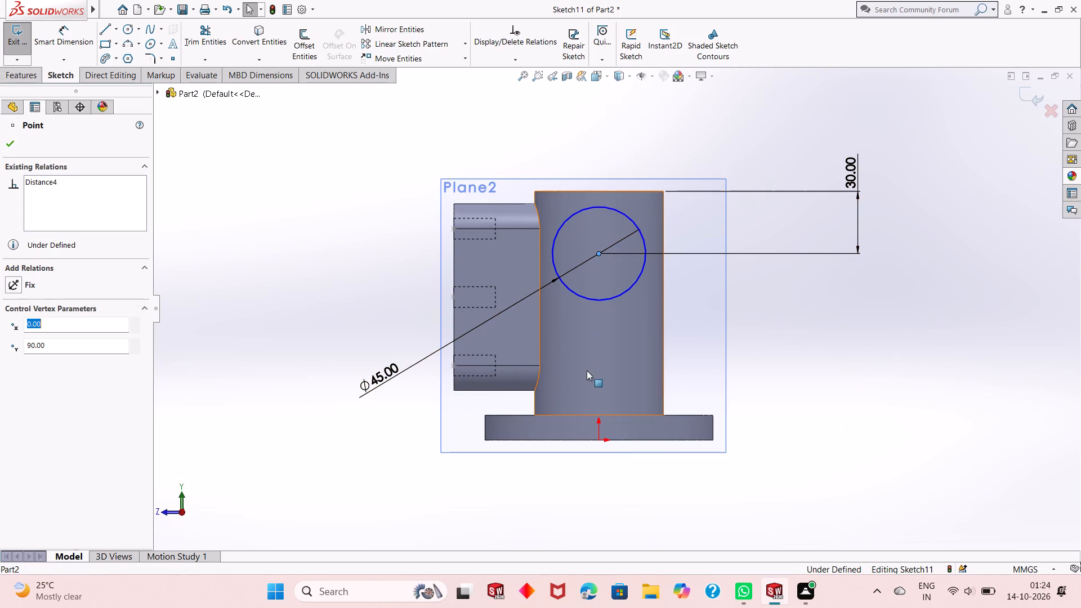
pyautogui.keyDown('ctrl'); pyautogui.click(599, 439); pyautogui.keyUp('ctrl')
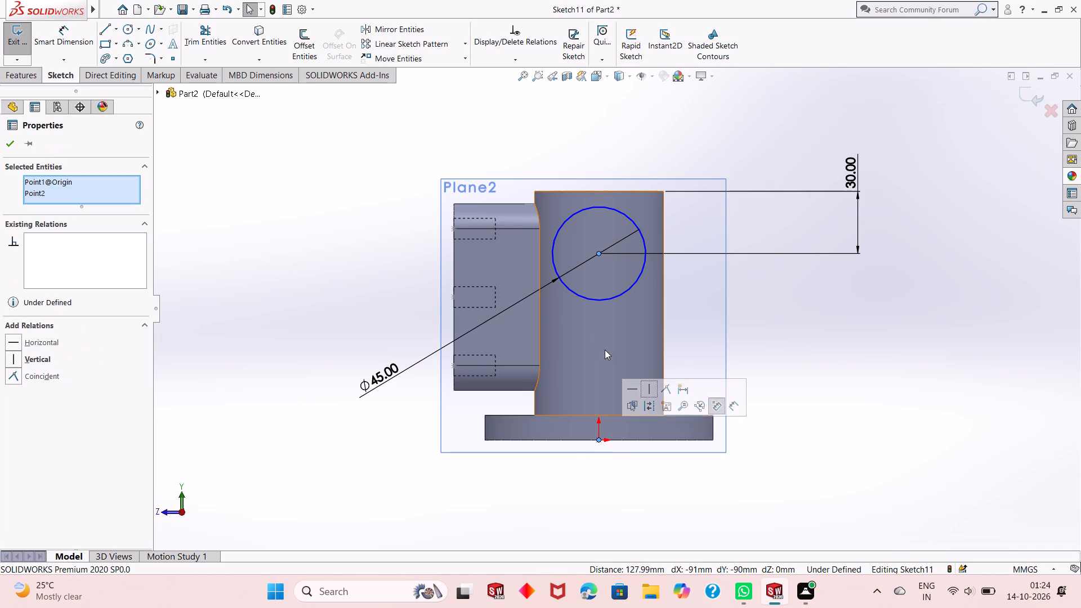
pyautogui.click(651, 387)
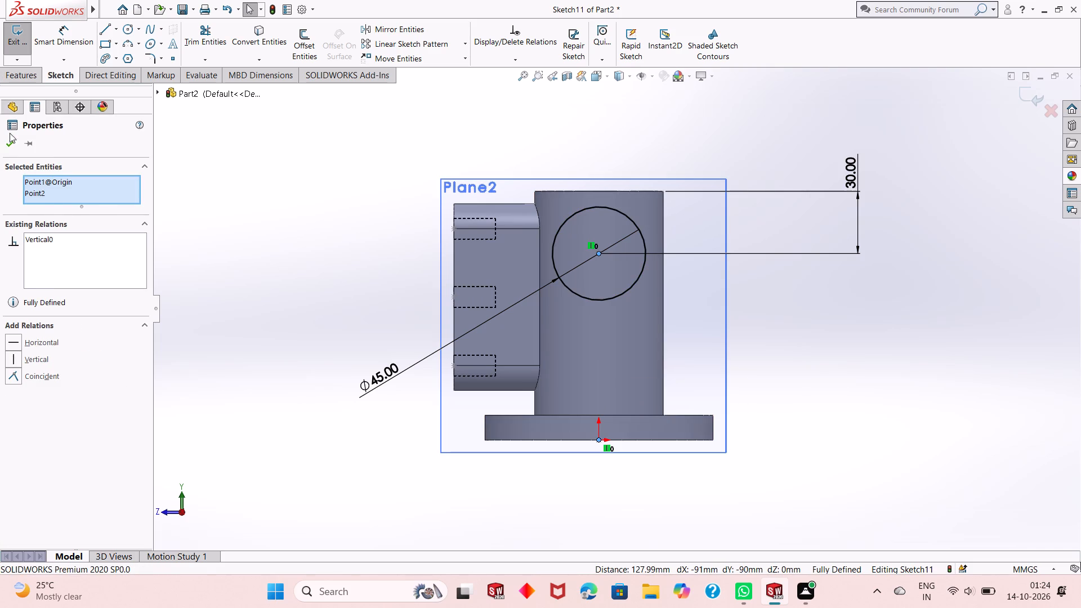
pyautogui.click(3, 143)
pyautogui.click(370, 227)
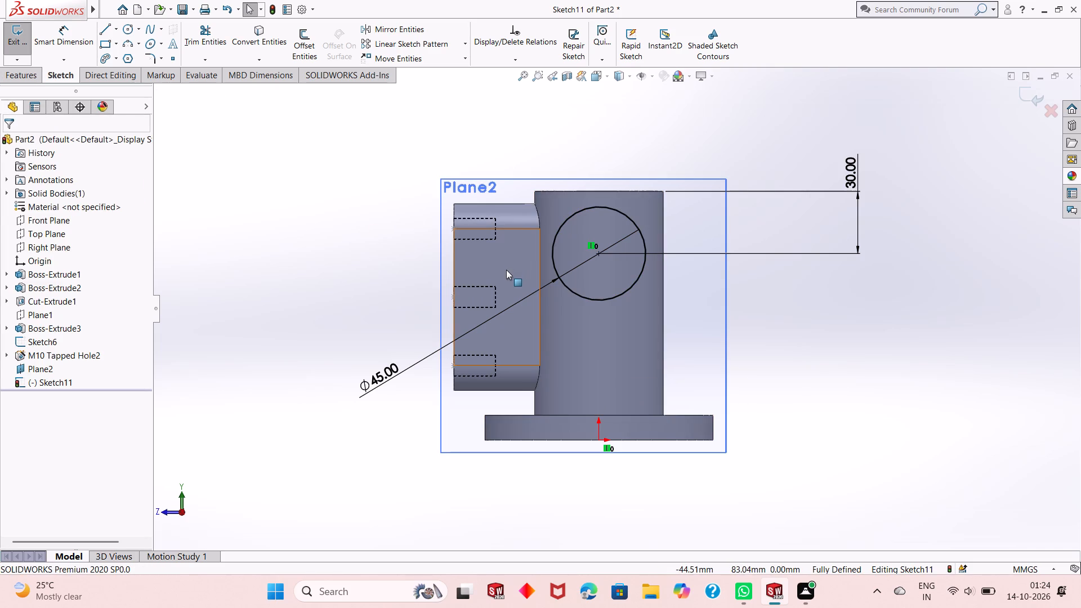
# Extrude the 45 mm circle as a merged boss in the reversed direction, Up To Next, to meet the cylindrical boss.
pyautogui.click(42, 78)
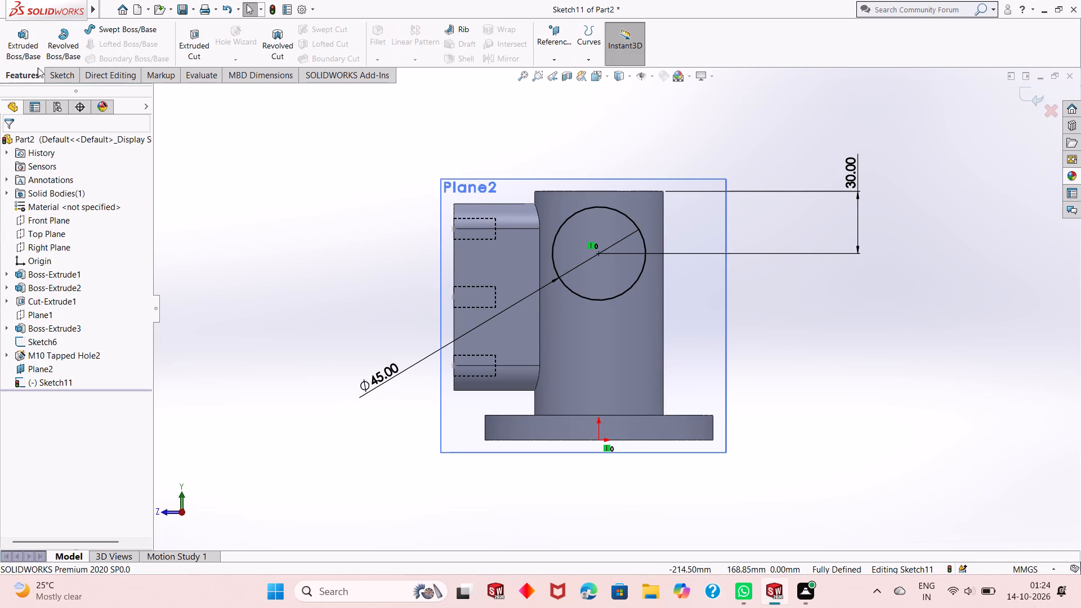
pyautogui.click(23, 47)
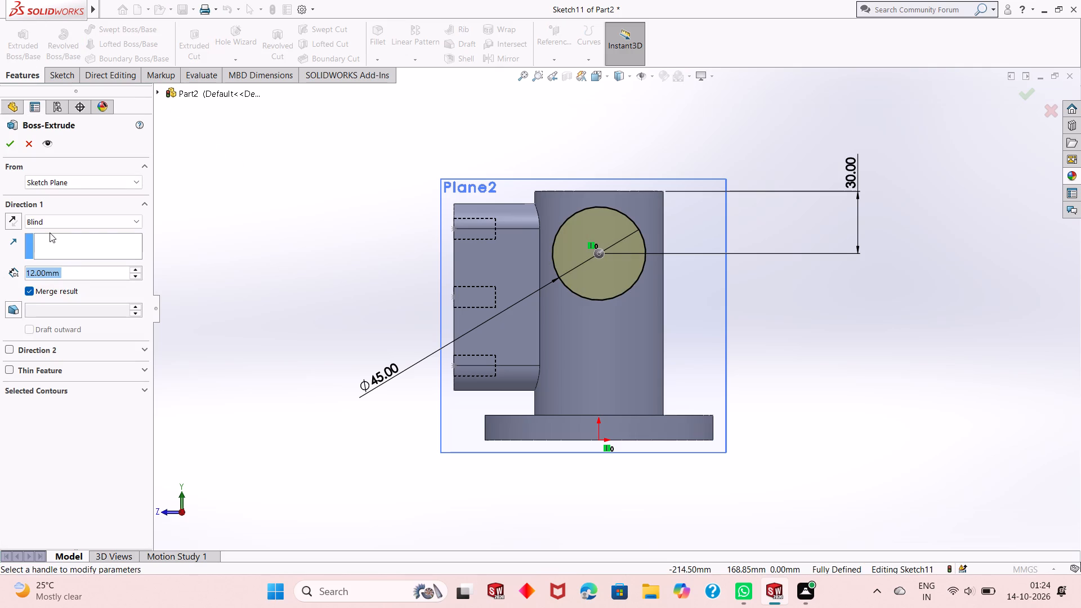
pyautogui.click(13, 220)
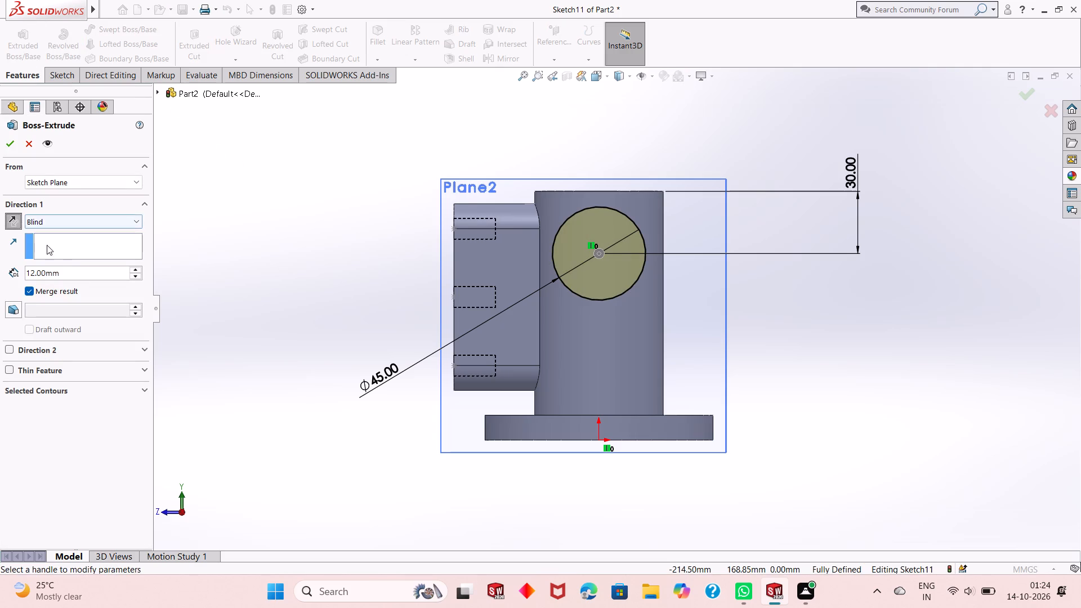
pyautogui.click(58, 220)
pyautogui.click(70, 254)
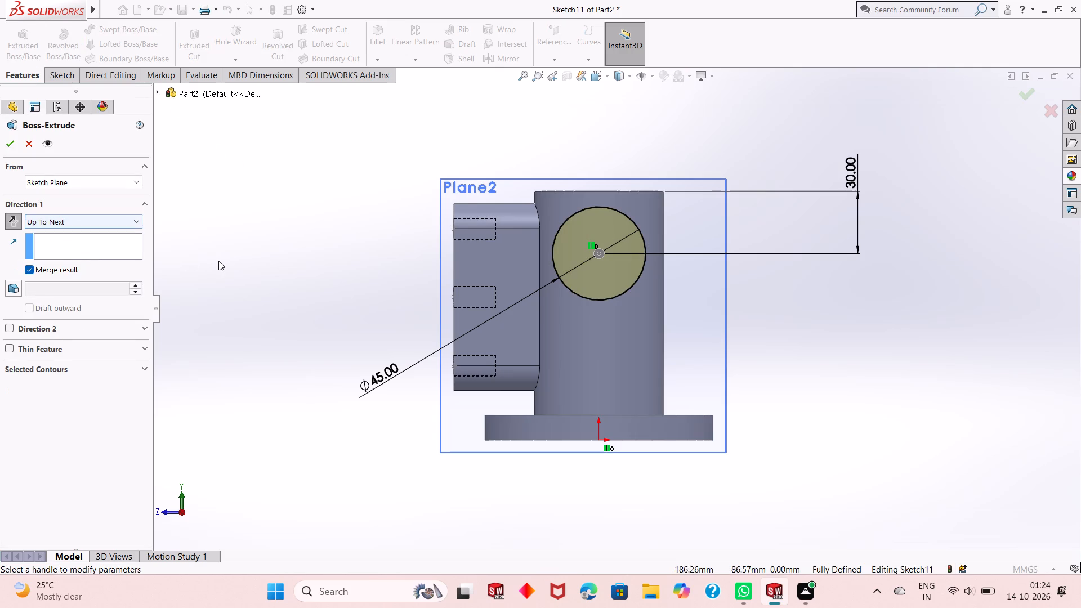
pyautogui.moveTo(220, 260); pyautogui.dragTo(313, 322, button='middle')
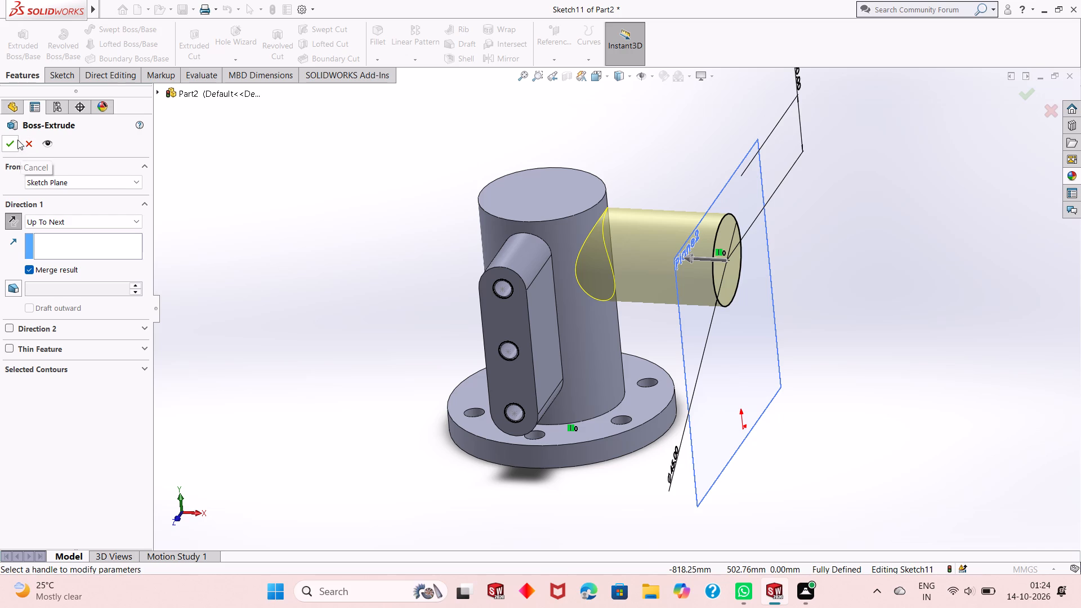
pyautogui.click(6, 148)
pyautogui.click(377, 175)
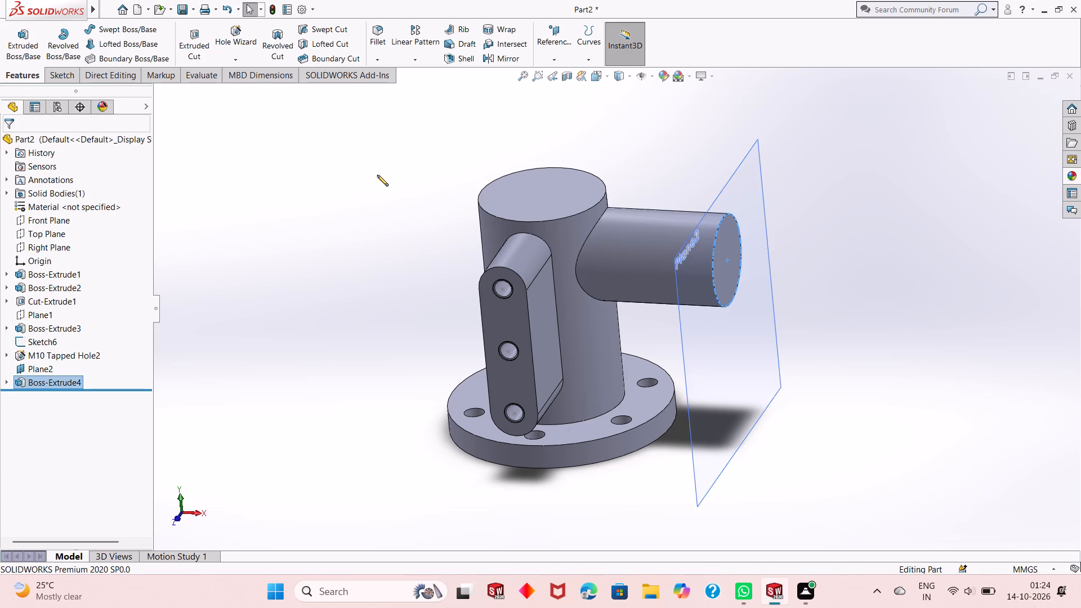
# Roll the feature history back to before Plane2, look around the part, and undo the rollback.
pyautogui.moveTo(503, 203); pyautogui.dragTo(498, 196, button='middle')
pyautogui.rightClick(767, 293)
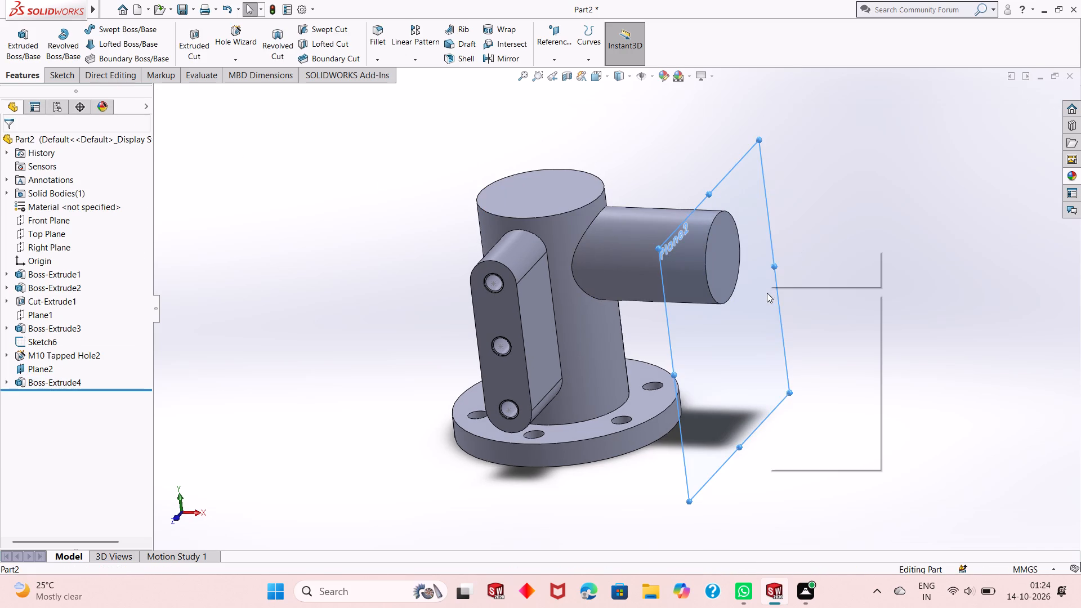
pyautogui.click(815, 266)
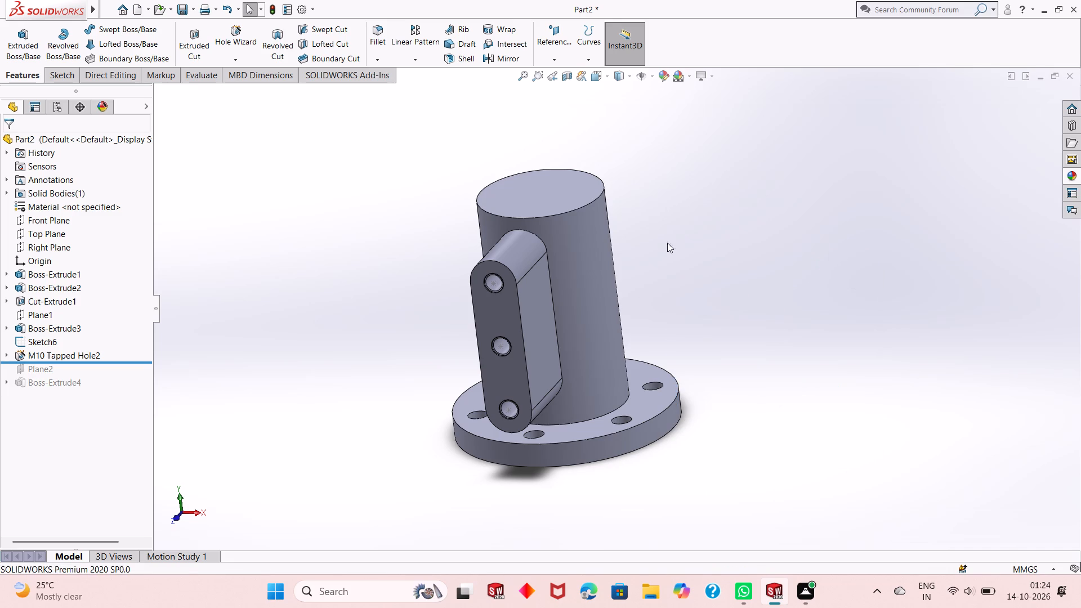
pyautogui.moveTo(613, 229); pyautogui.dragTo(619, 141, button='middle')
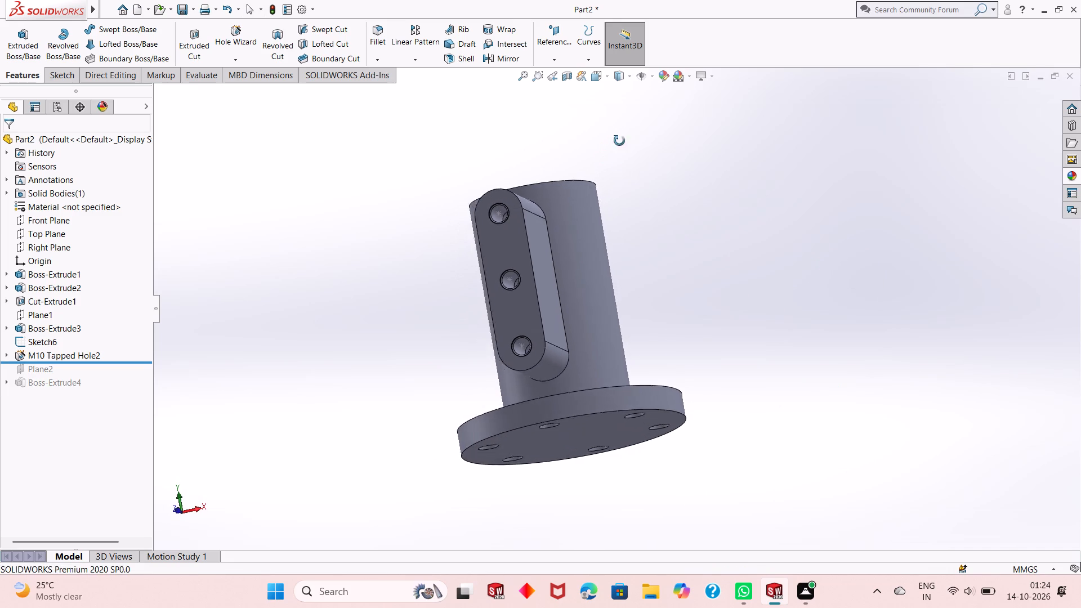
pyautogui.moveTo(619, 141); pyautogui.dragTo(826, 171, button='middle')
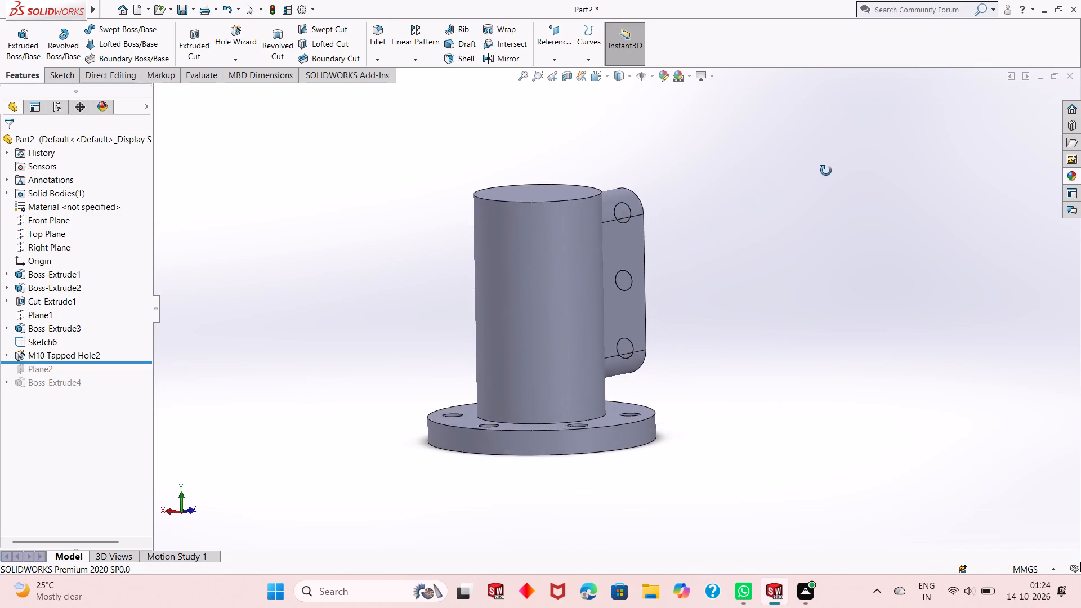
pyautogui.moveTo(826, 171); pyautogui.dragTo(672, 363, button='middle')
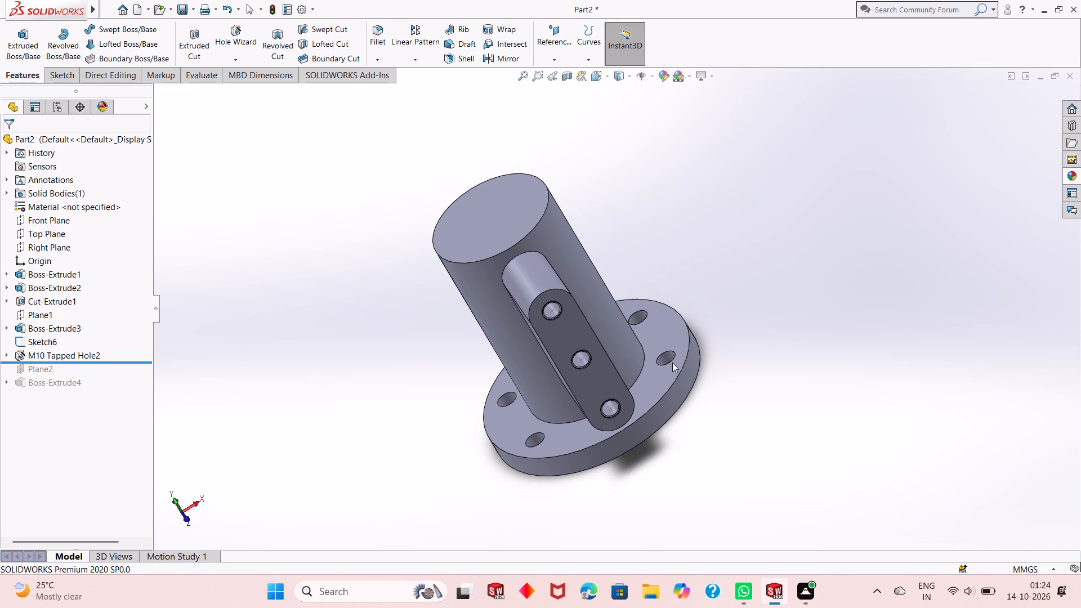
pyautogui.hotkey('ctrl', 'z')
# Hide Plane2 at the end of the round side boss.
pyautogui.moveTo(711, 316); pyautogui.dragTo(707, 306, button='middle')
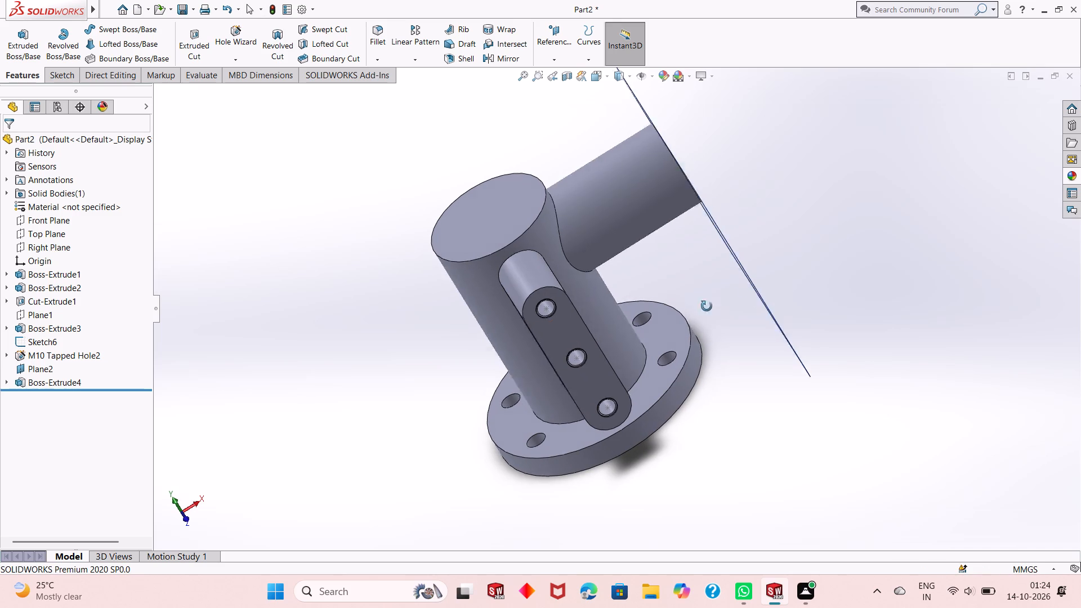
pyautogui.moveTo(707, 306); pyautogui.dragTo(669, 288, button='middle')
pyautogui.rightClick(797, 252)
pyautogui.press('Escape')
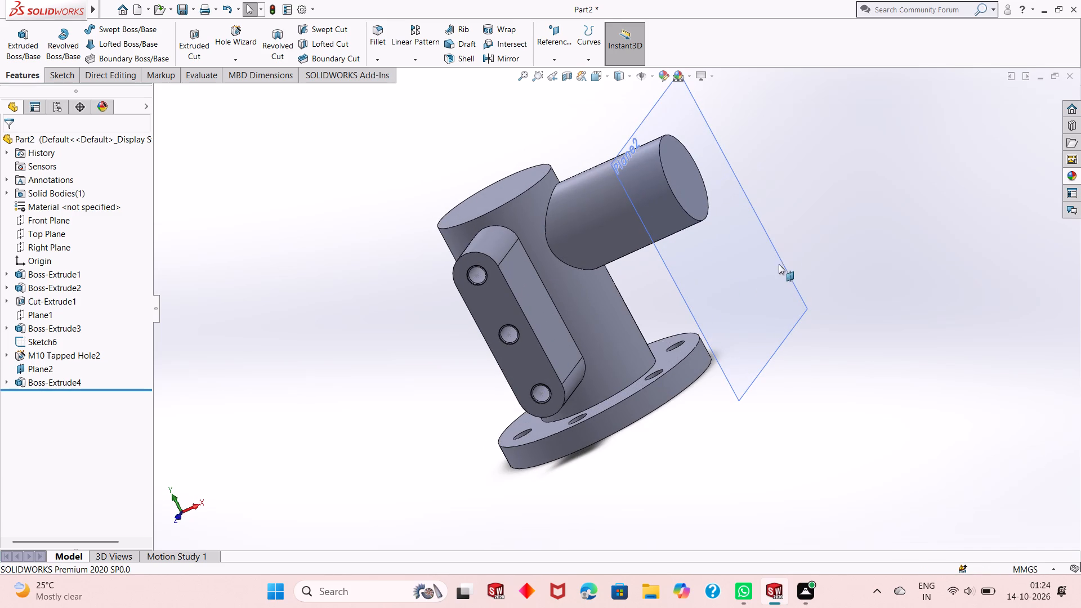
pyautogui.rightClick(773, 265)
pyautogui.click(818, 247)
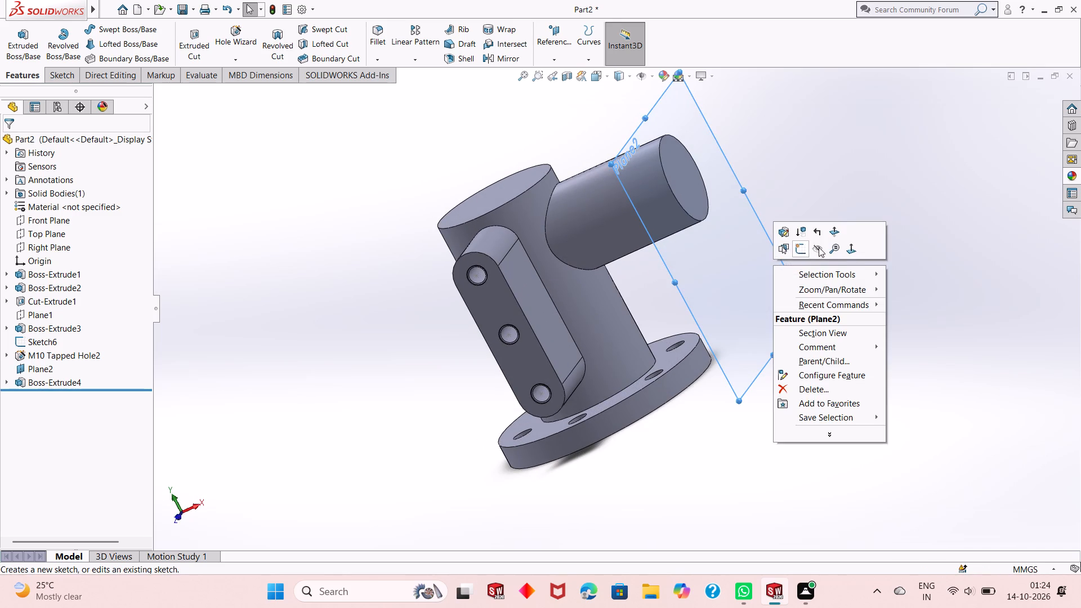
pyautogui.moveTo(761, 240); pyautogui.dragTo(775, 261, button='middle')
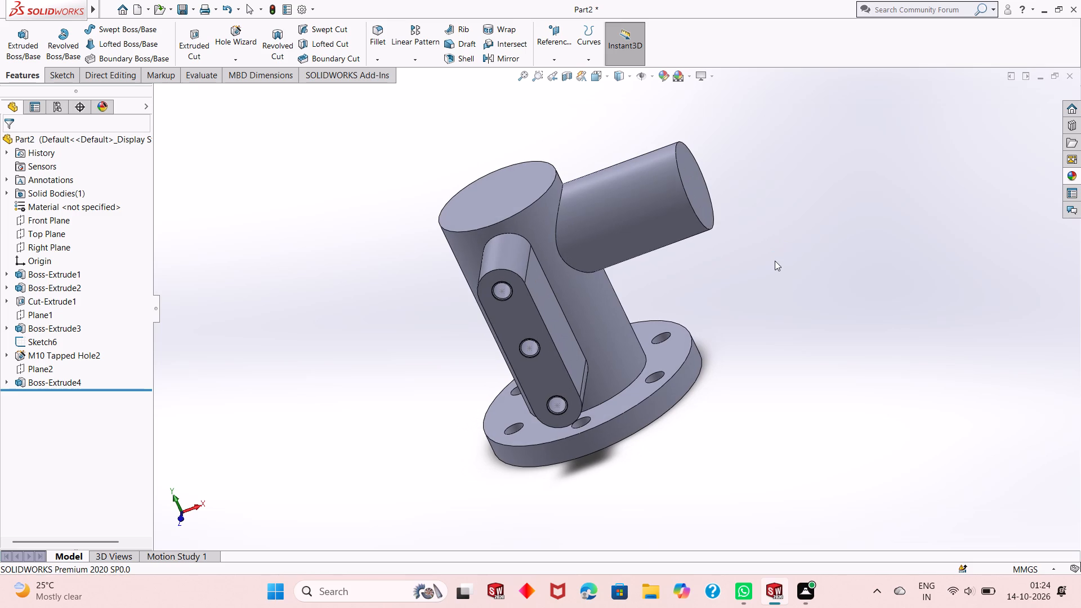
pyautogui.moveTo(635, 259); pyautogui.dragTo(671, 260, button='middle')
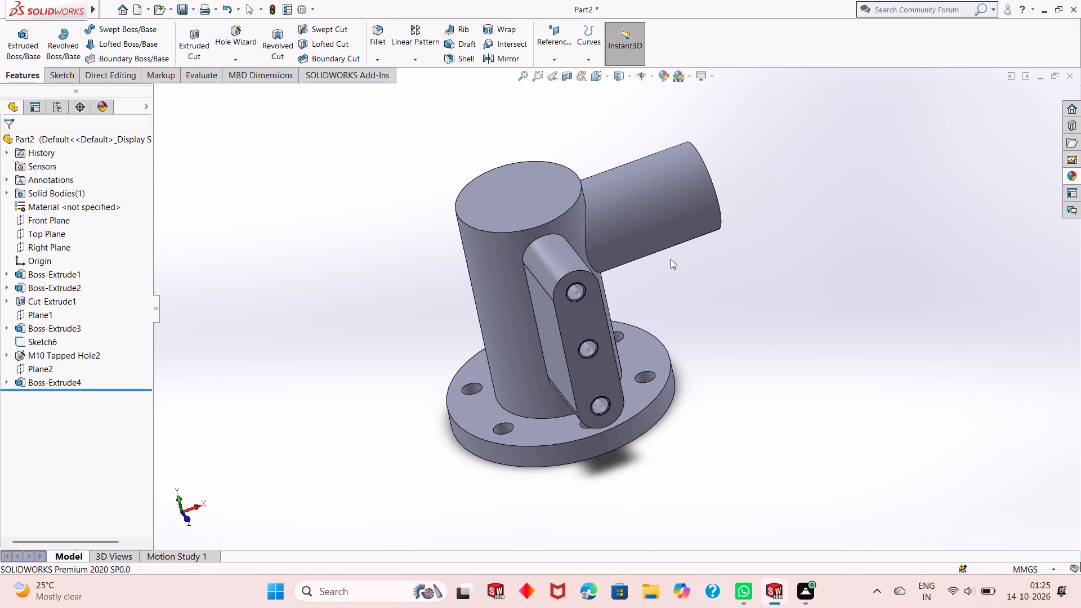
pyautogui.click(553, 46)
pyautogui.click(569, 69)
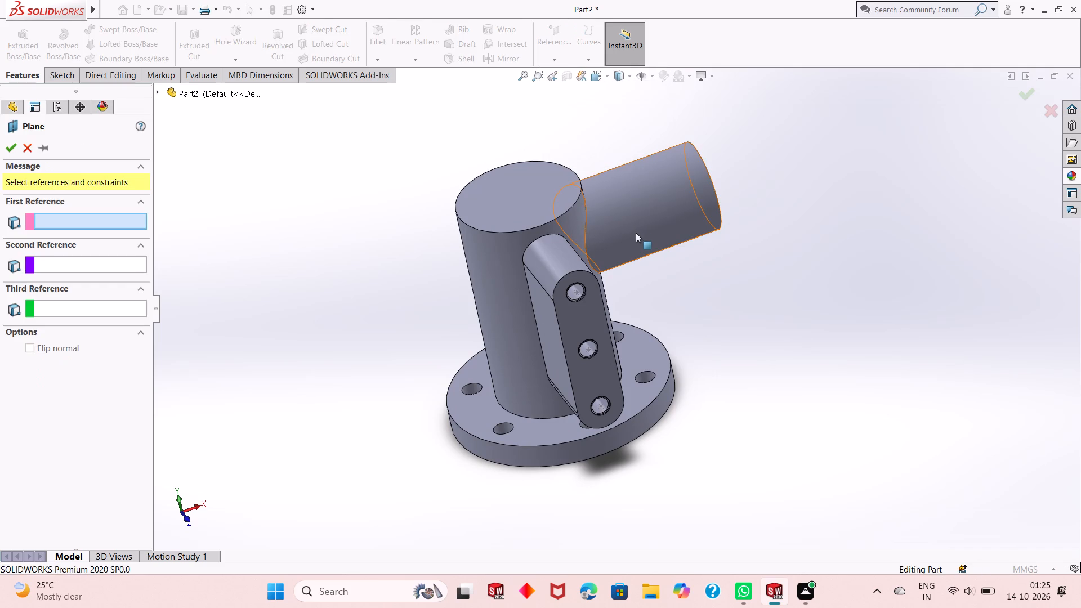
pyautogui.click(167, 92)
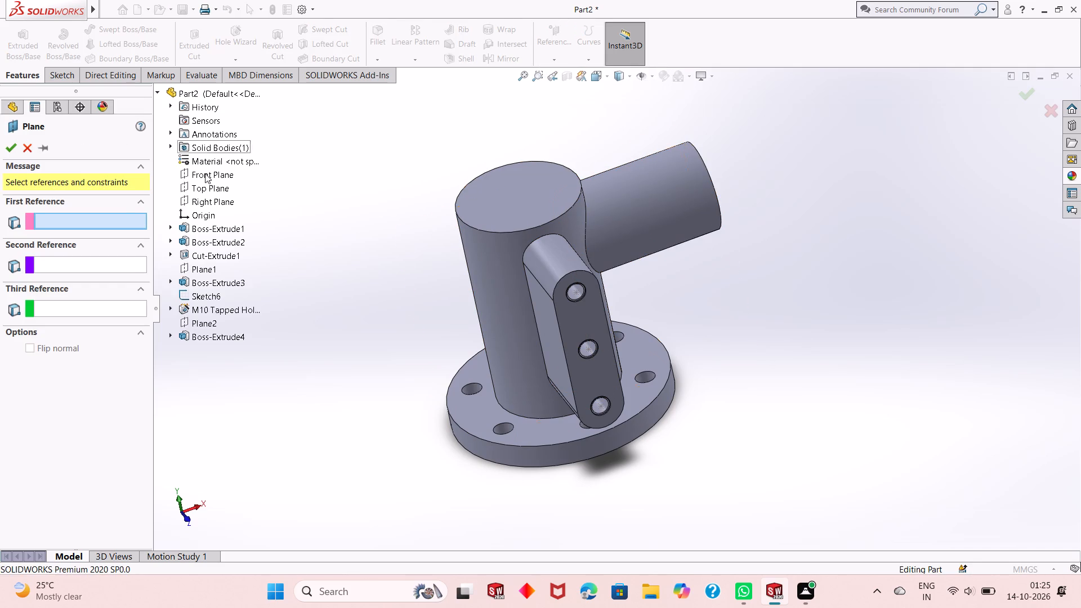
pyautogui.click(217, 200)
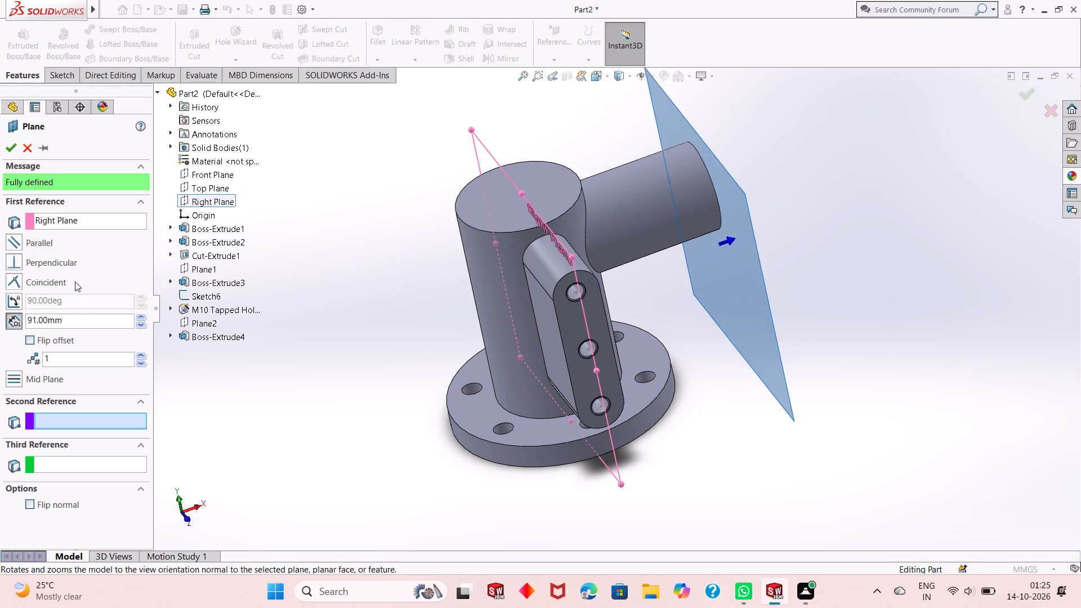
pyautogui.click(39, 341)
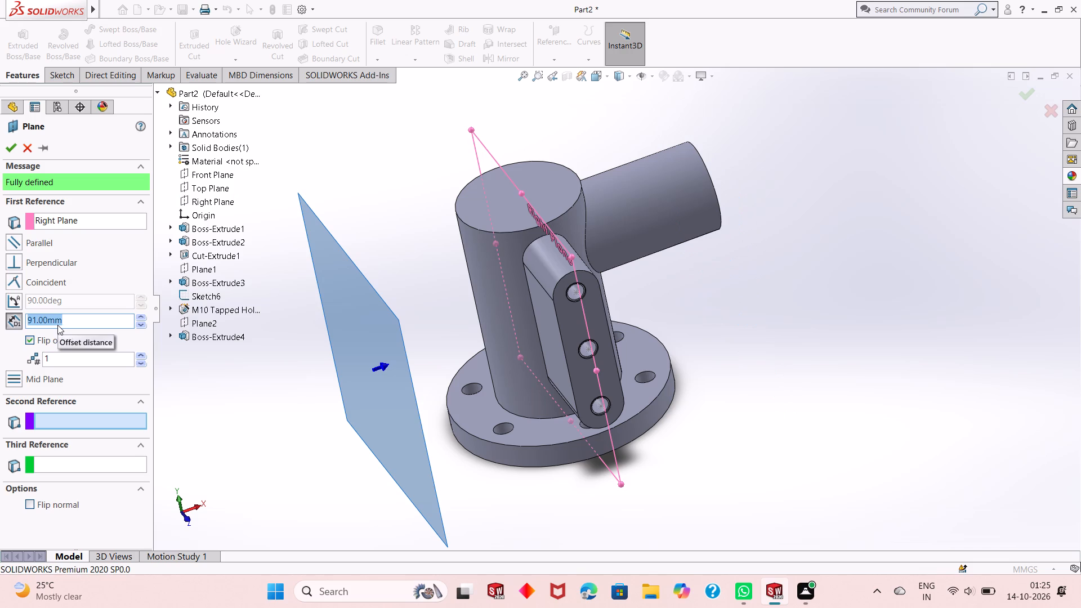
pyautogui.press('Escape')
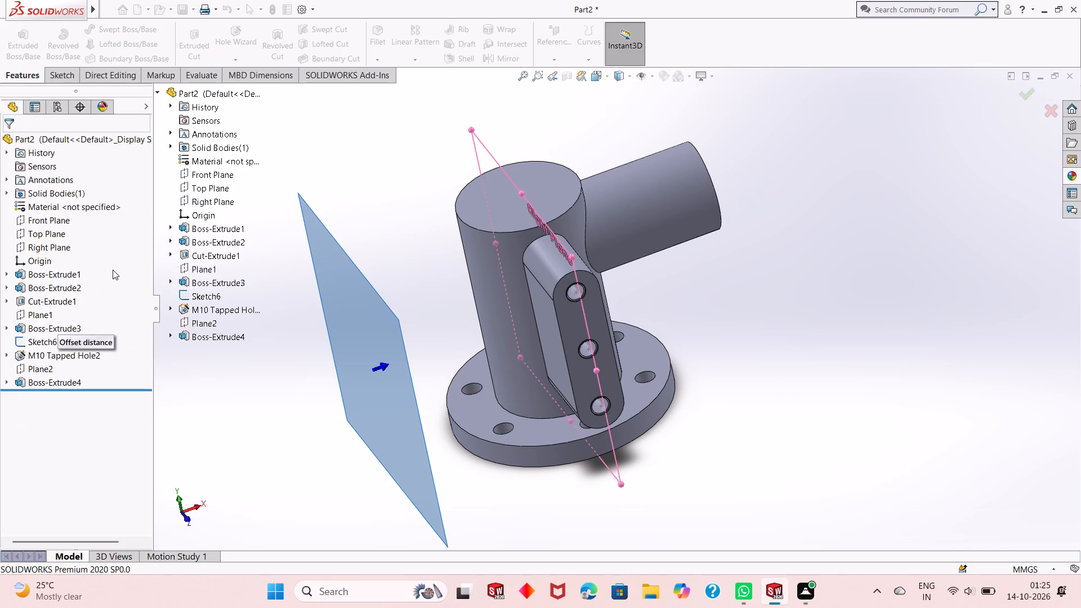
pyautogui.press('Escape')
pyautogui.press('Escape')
# Edit Plane2 so that its offset from the Right Plane is 66 mm, shortening the round side boss.
pyautogui.moveTo(494, 299); pyautogui.dragTo(494, 244, button='middle')
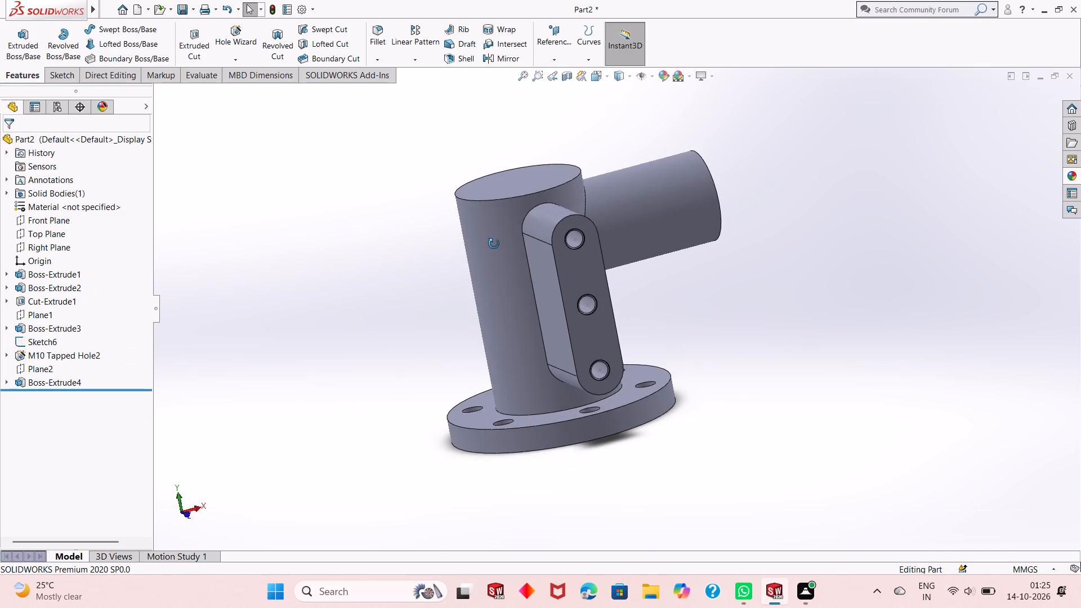
pyautogui.moveTo(494, 244); pyautogui.dragTo(492, 277, button='middle')
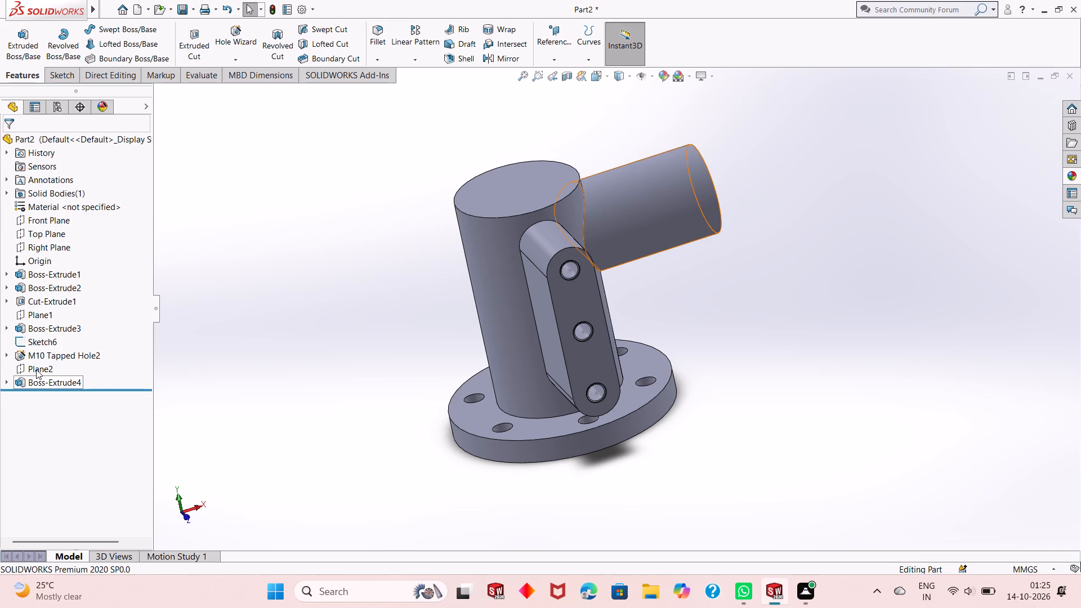
pyautogui.click(36, 369)
pyautogui.click(47, 332)
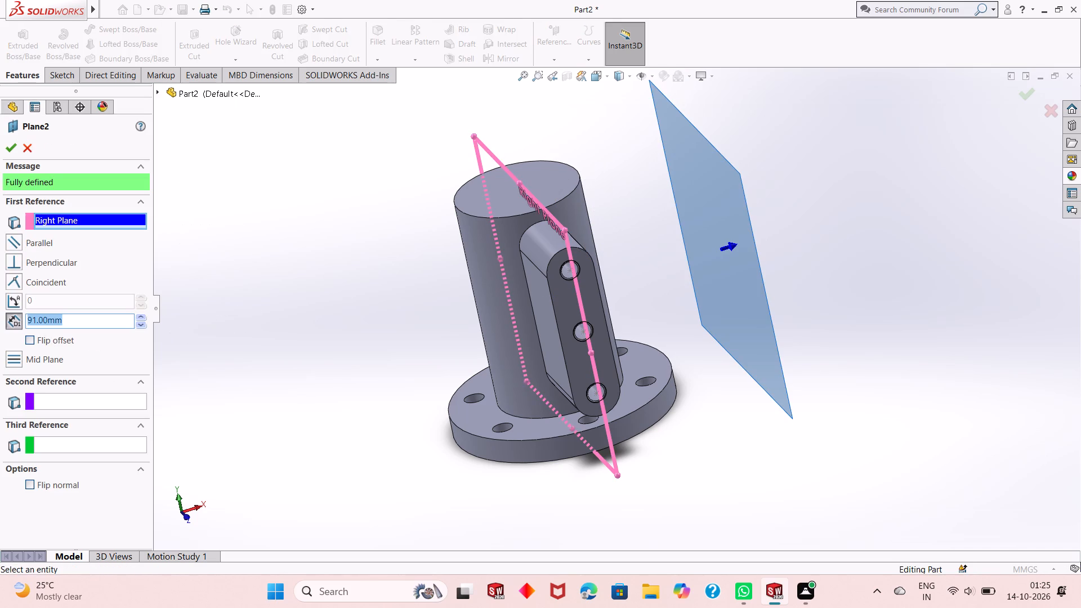
pyautogui.moveTo(190, 323); pyautogui.dragTo(175, 329, button='middle')
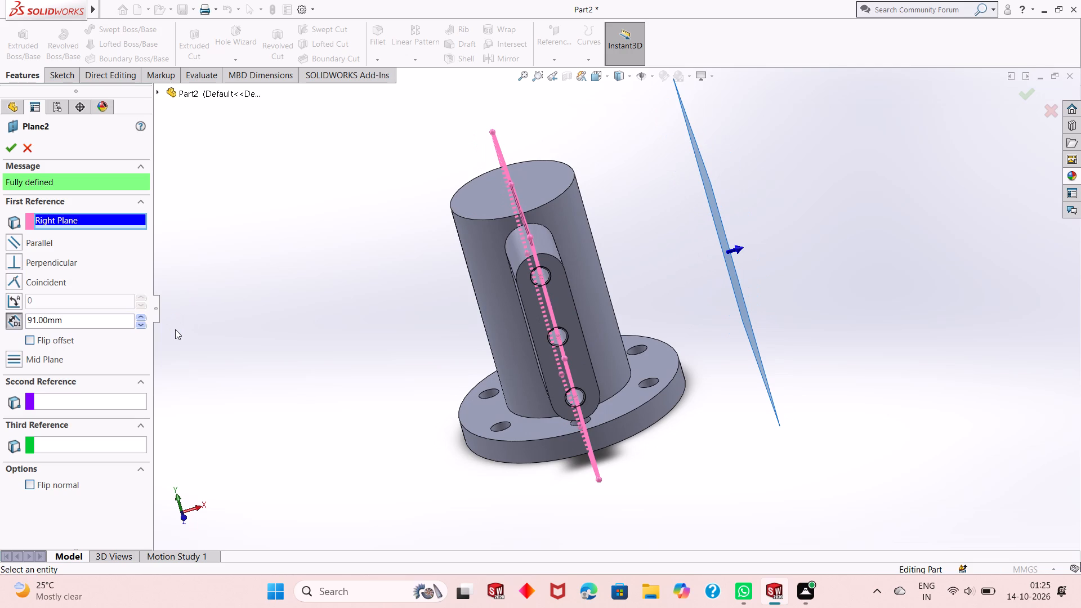
pyautogui.doubleClick(69, 319)
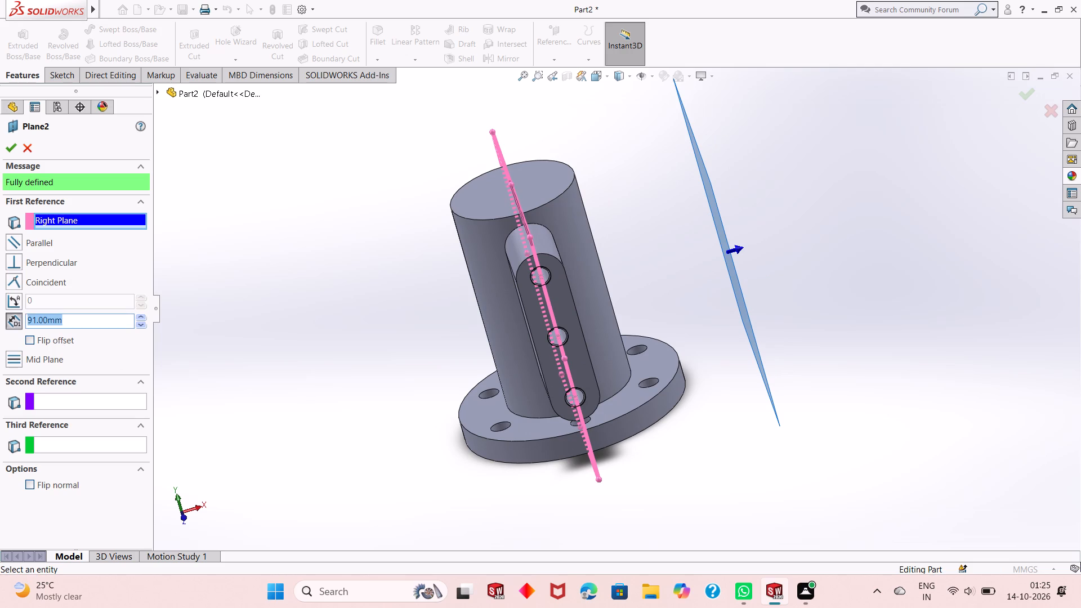
pyautogui.write('66')
pyautogui.press('Return')
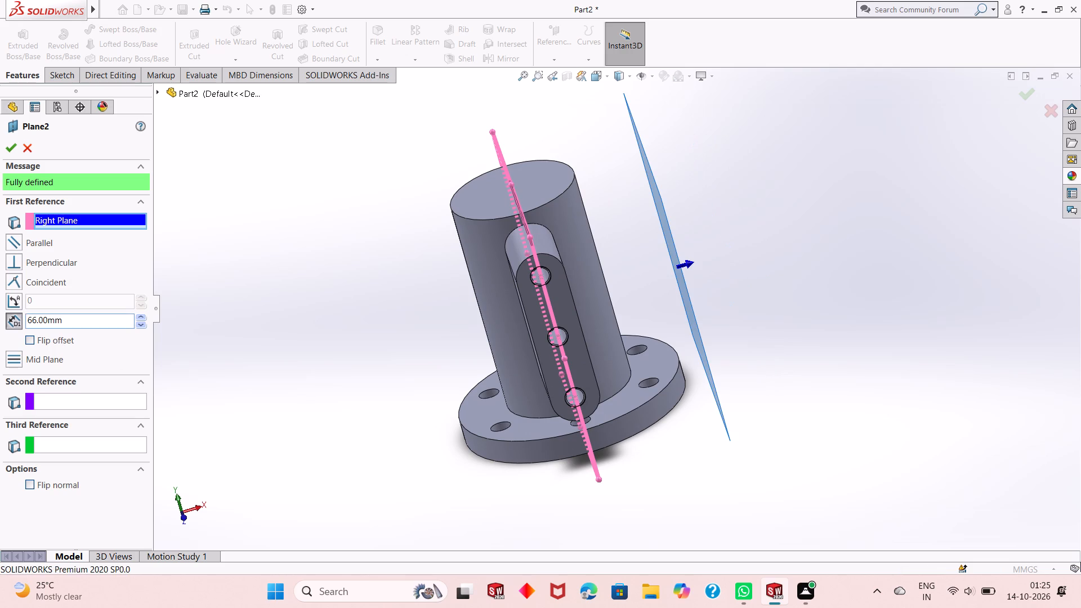
pyautogui.click(7, 151)
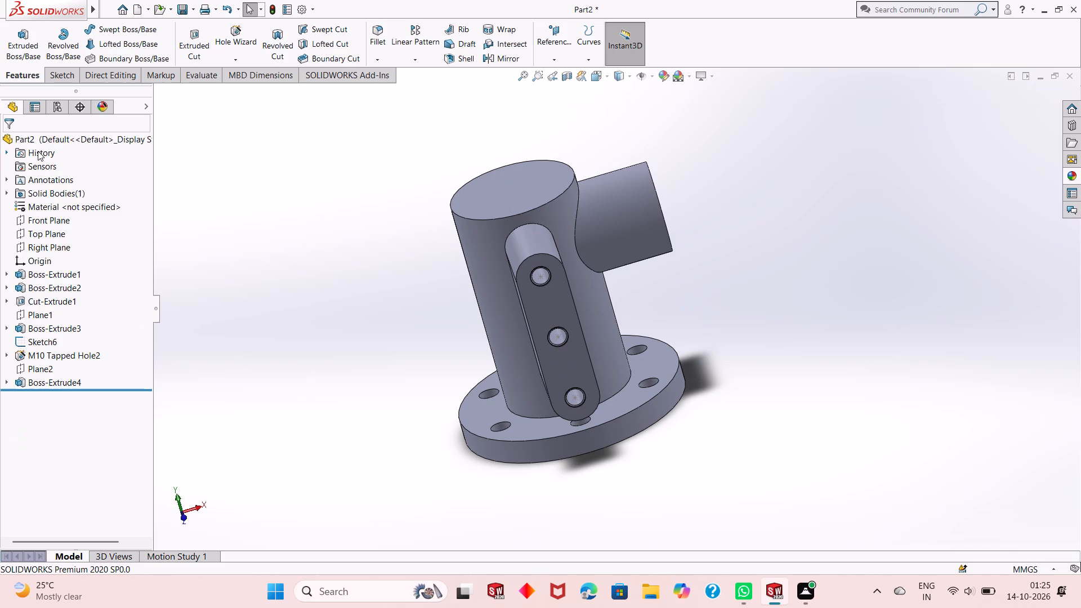
# Create a reference plane offset 66 mm from the Right Plane, flipped to the side opposite the round side boss.
pyautogui.moveTo(459, 157); pyautogui.dragTo(443, 194, button='middle')
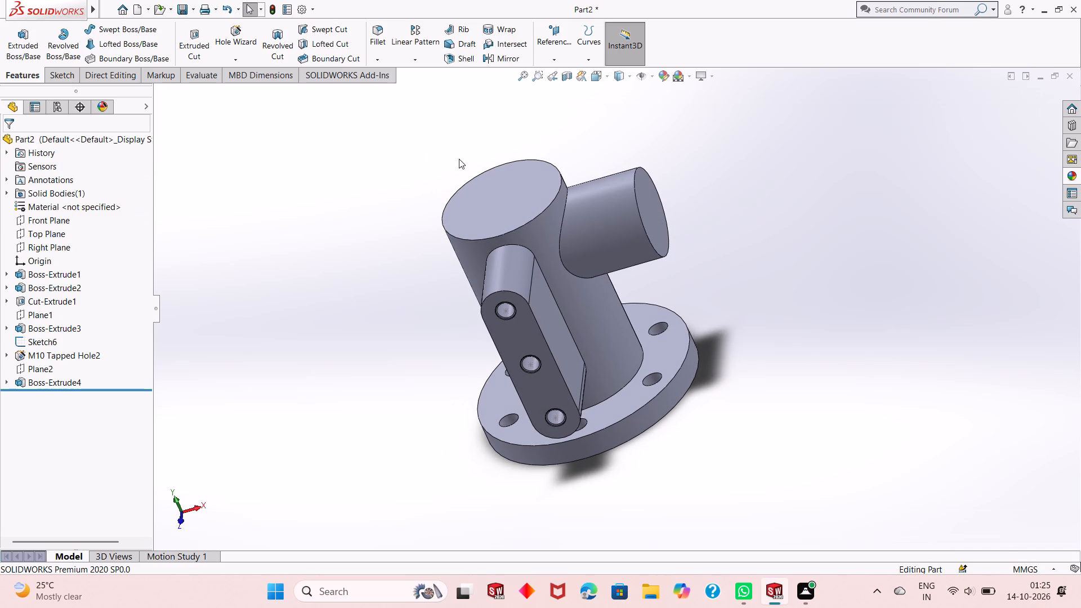
pyautogui.click(561, 45)
pyautogui.click(573, 68)
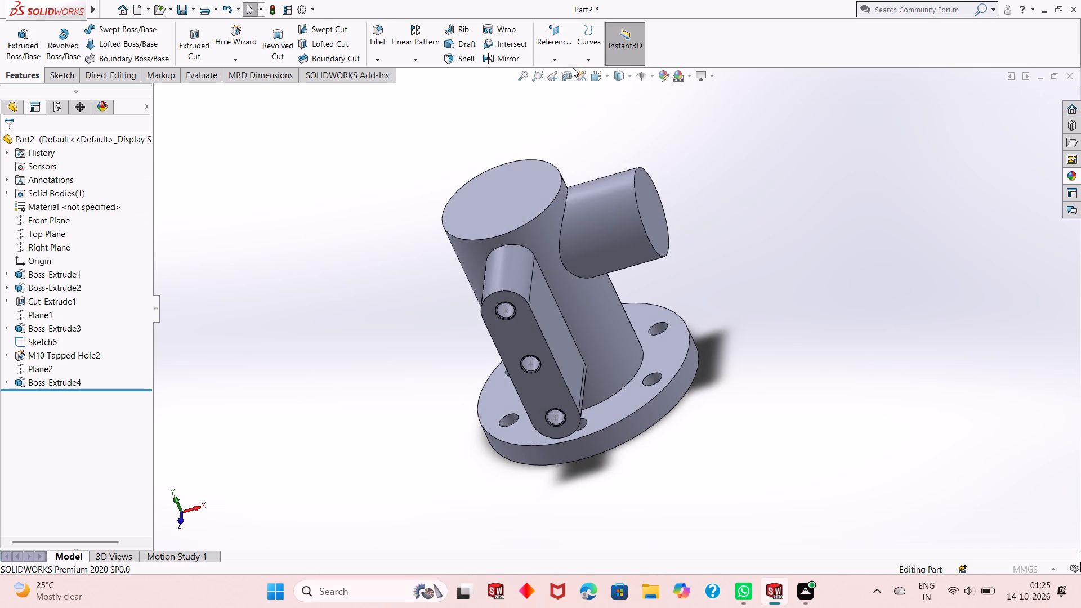
pyautogui.click(160, 94)
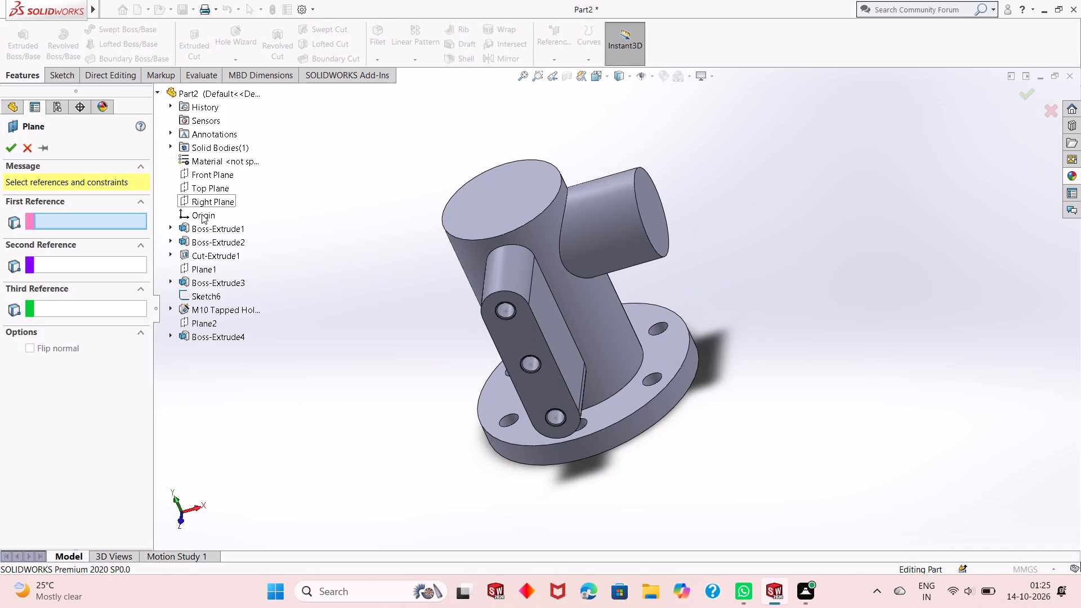
pyautogui.click(206, 200)
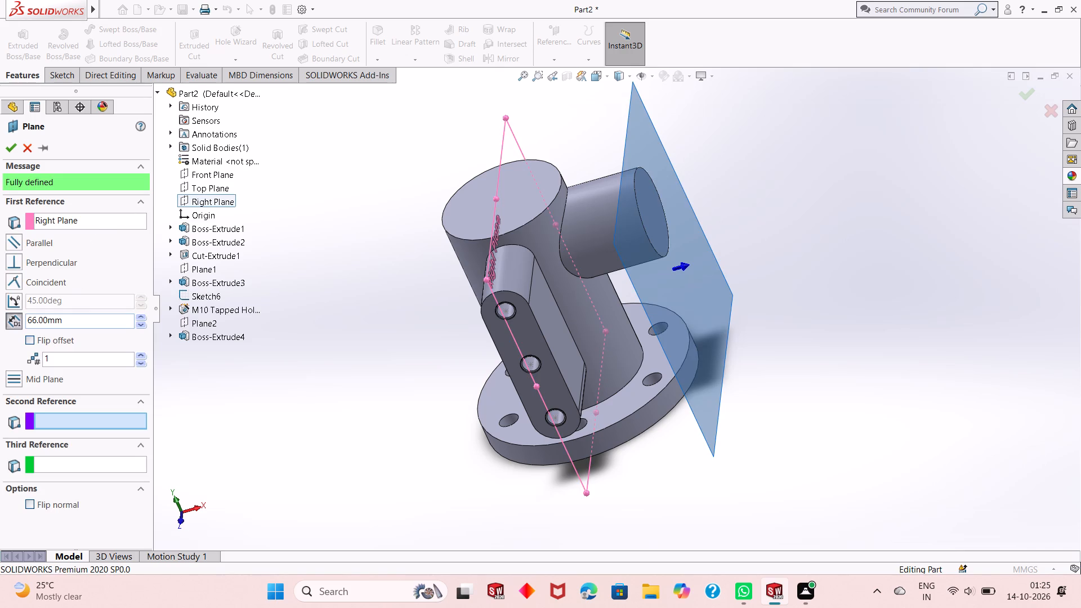
pyautogui.click(31, 346)
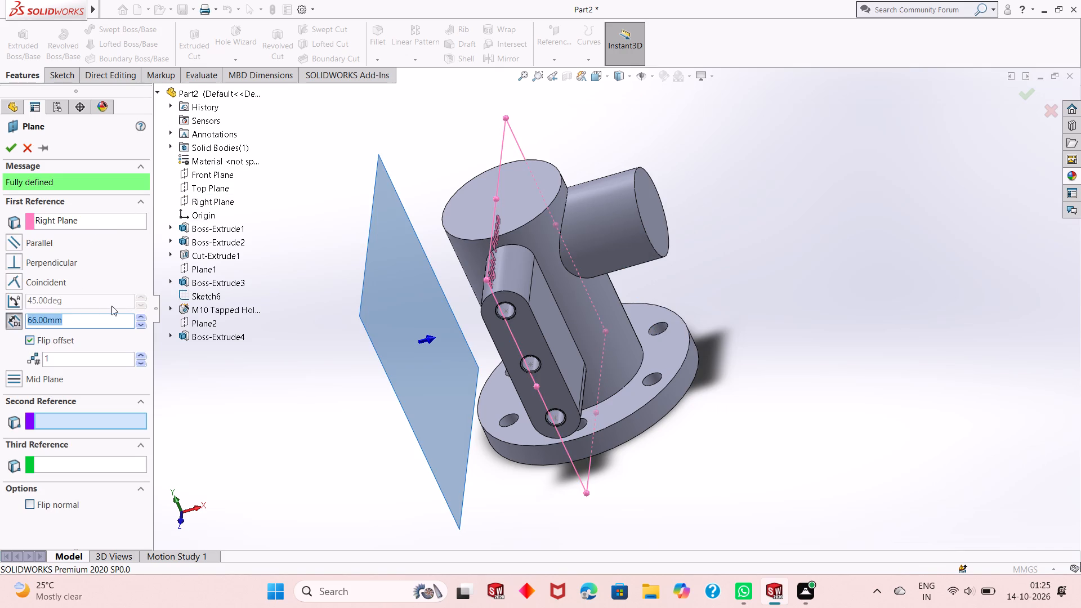
pyautogui.click(11, 145)
# Start a sketch on the new offset plane and draw a circle about 64 mm in diameter over the cylindrical boss's upper part.
pyautogui.moveTo(338, 314); pyautogui.dragTo(353, 237, button='middle')
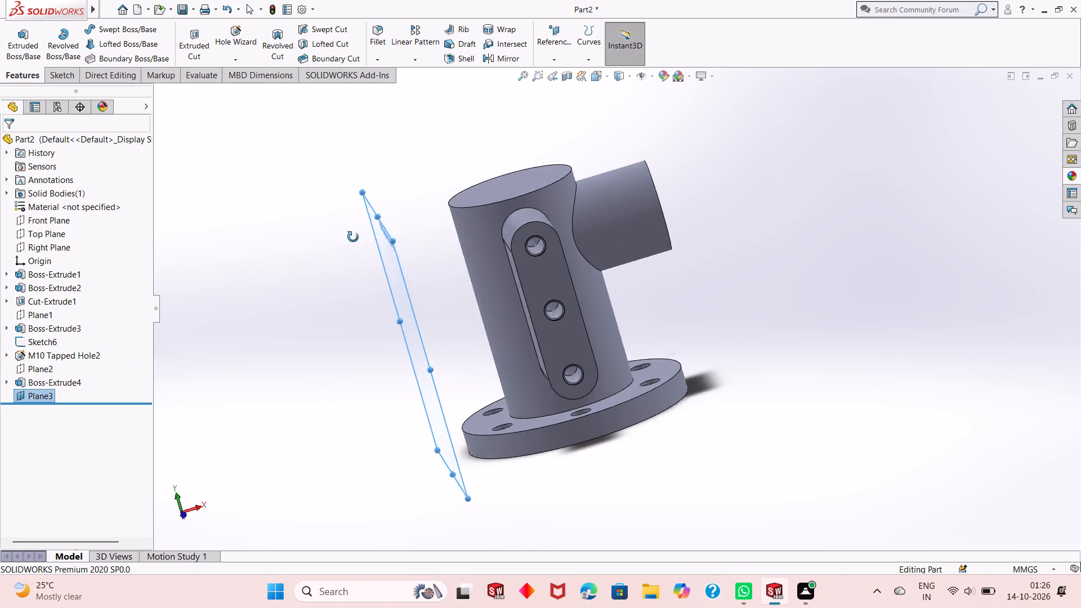
pyautogui.moveTo(353, 237); pyautogui.dragTo(384, 172, button='middle')
pyautogui.click(359, 248)
pyautogui.click(408, 220)
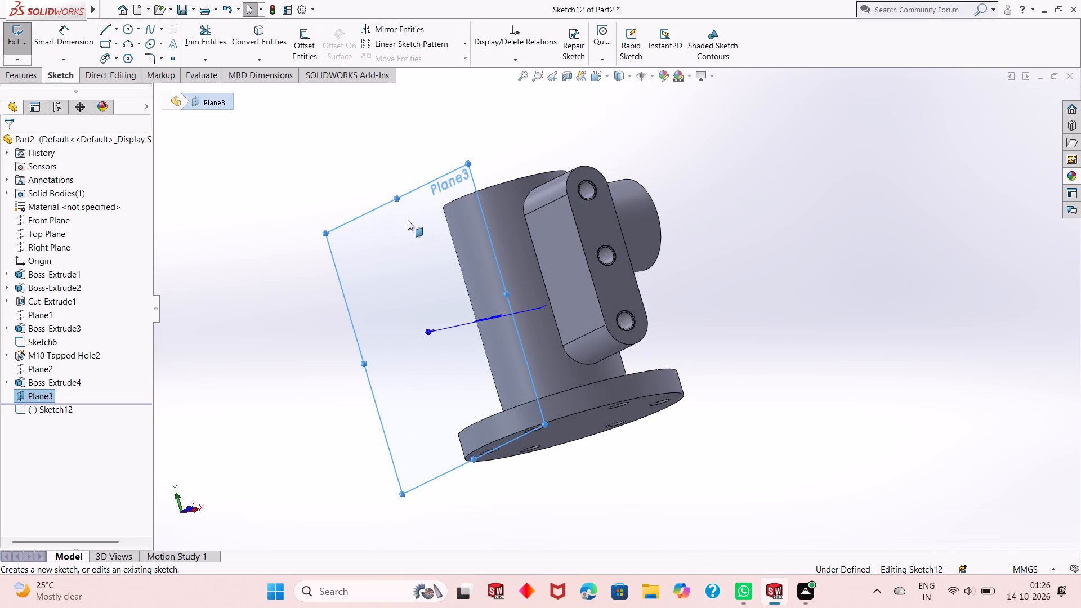
pyautogui.hotkey('ctrl', '8')
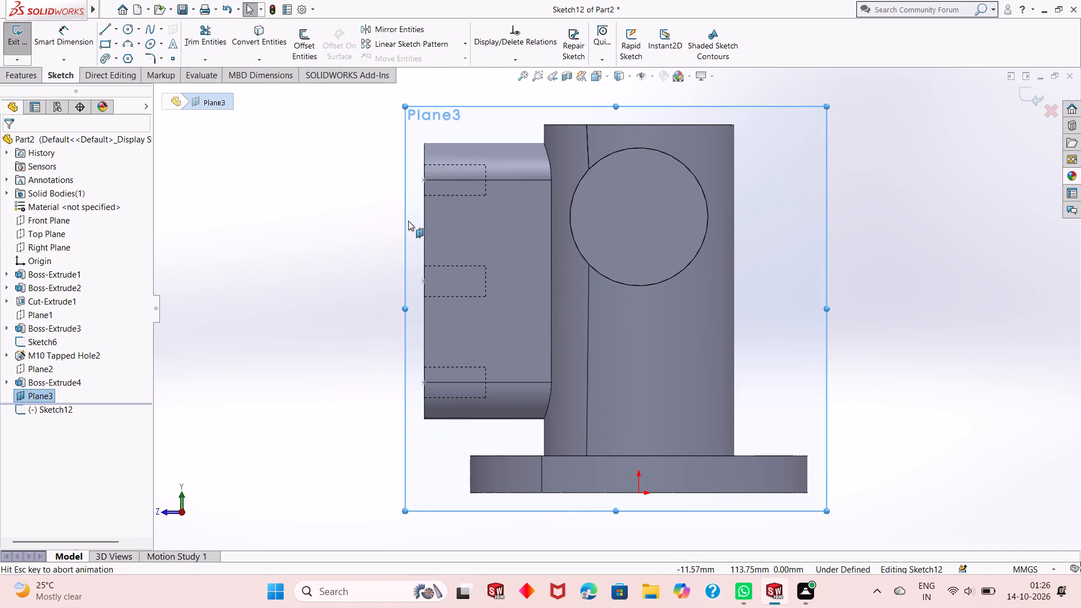
pyautogui.hotkey('ctrl', '8')
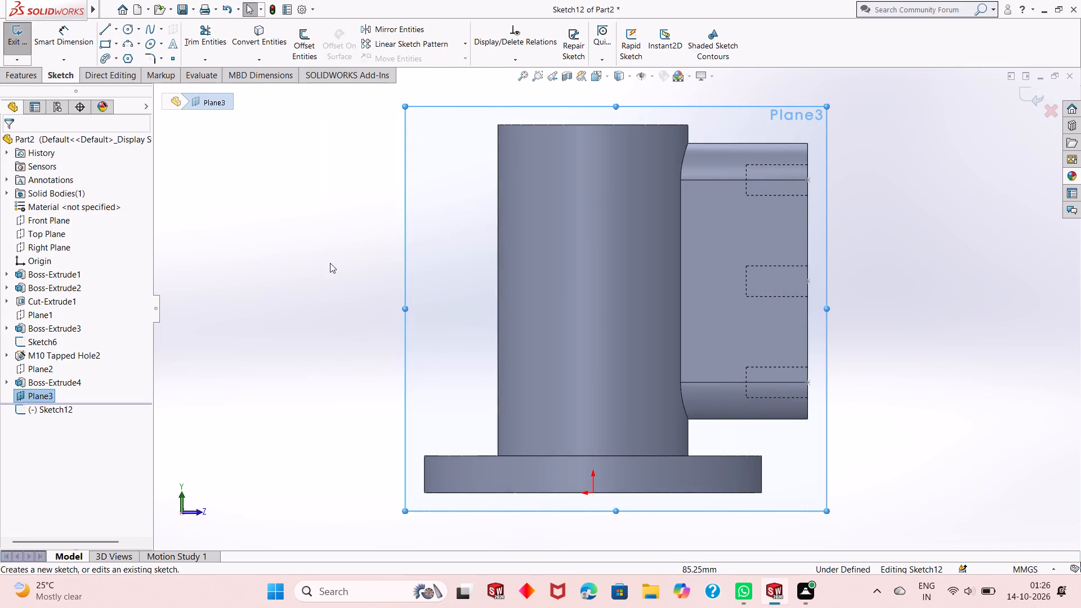
pyautogui.scroll(1, 329, 262)
pyautogui.scroll(1, 359, 223)
pyautogui.click(788, 242)
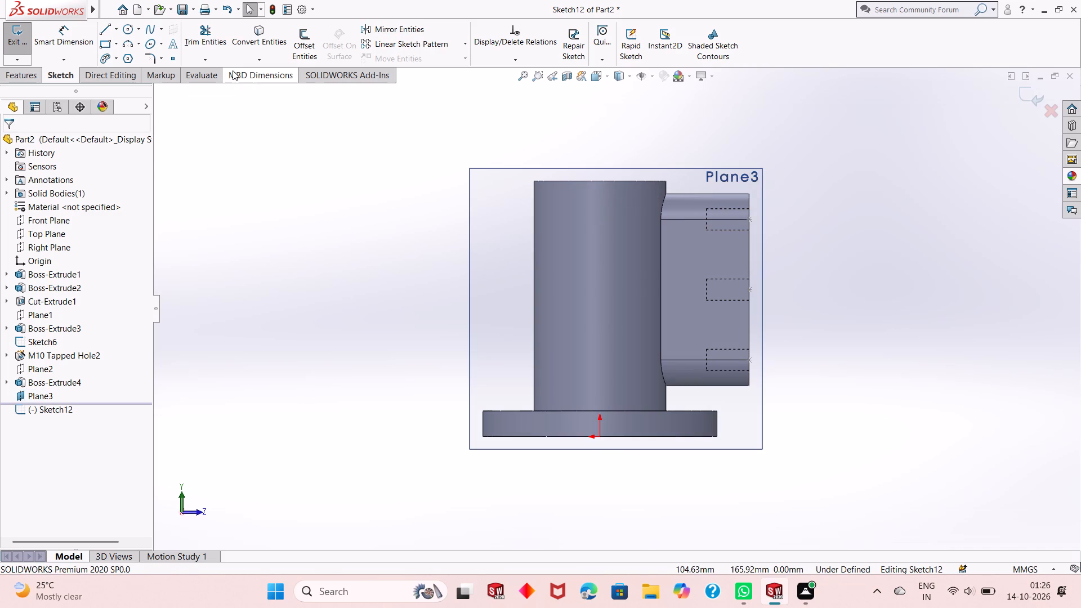
pyautogui.click(126, 35)
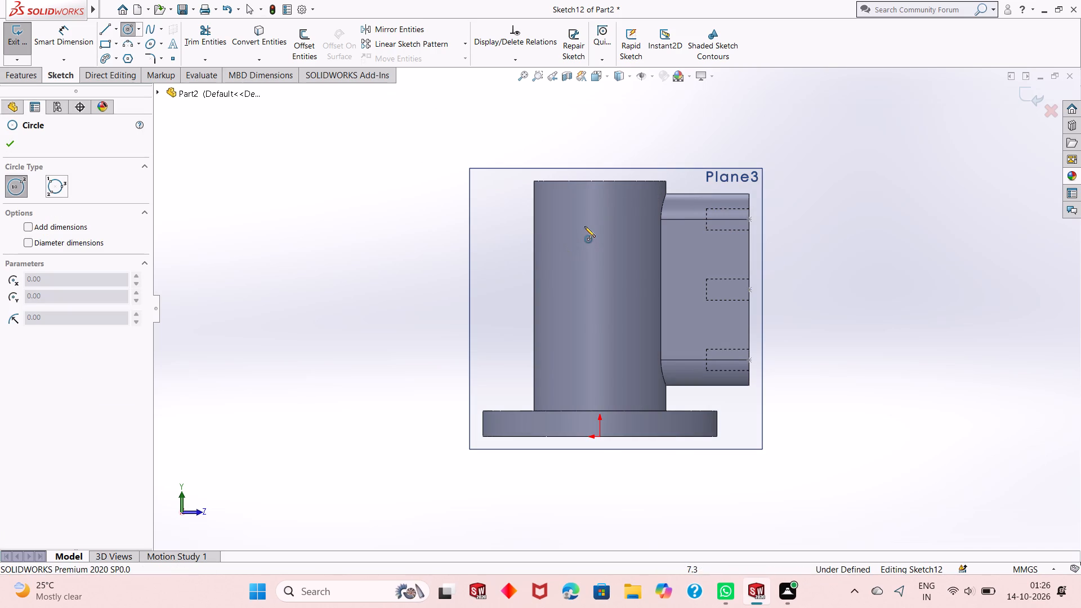
pyautogui.click(585, 240)
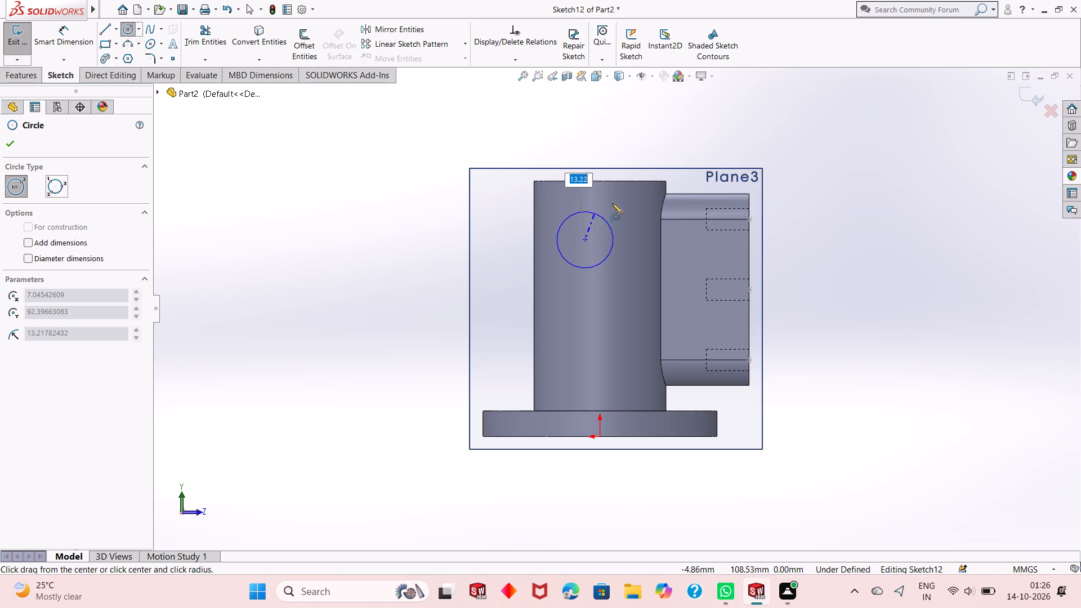
pyautogui.click(517, 243)
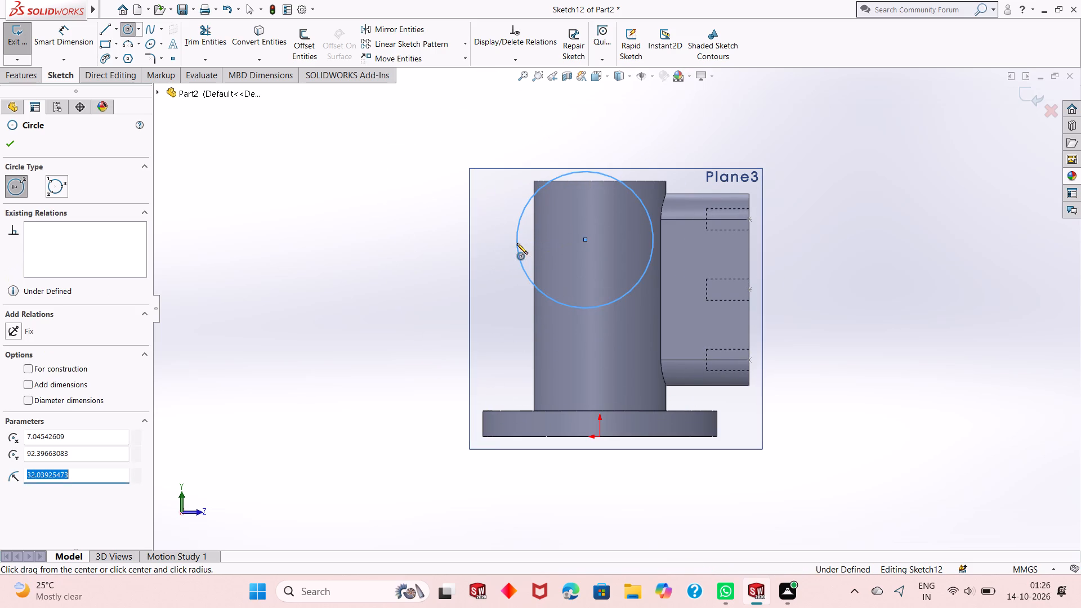
pyautogui.press('Escape')
pyautogui.press('Escape')
pyautogui.press('Escape')
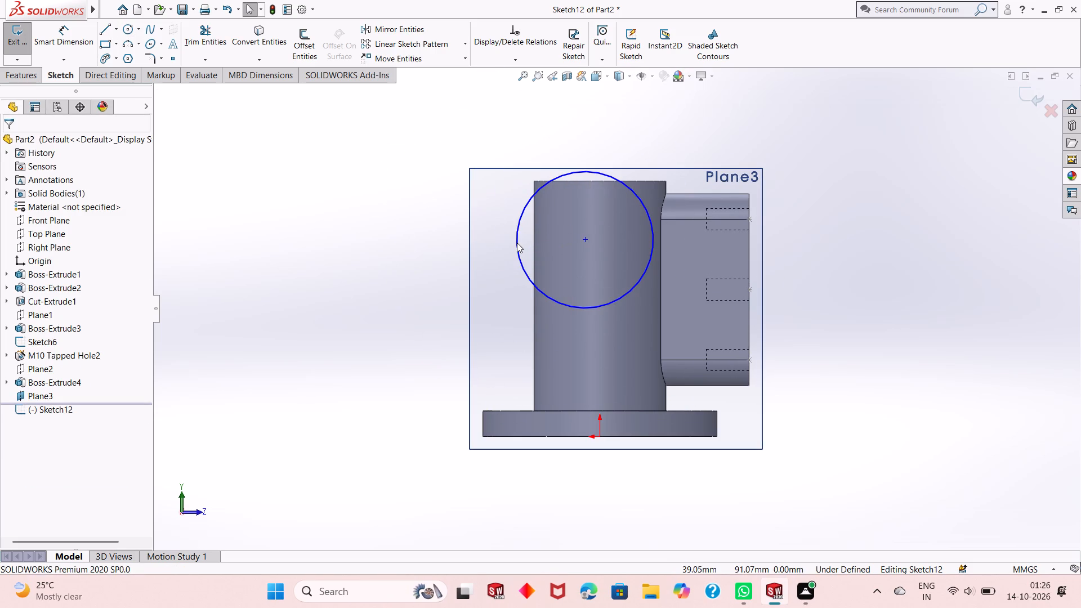
# Dimension the new circle's diameter as 35 mm.
pyautogui.click(57, 47)
pyautogui.click(530, 284)
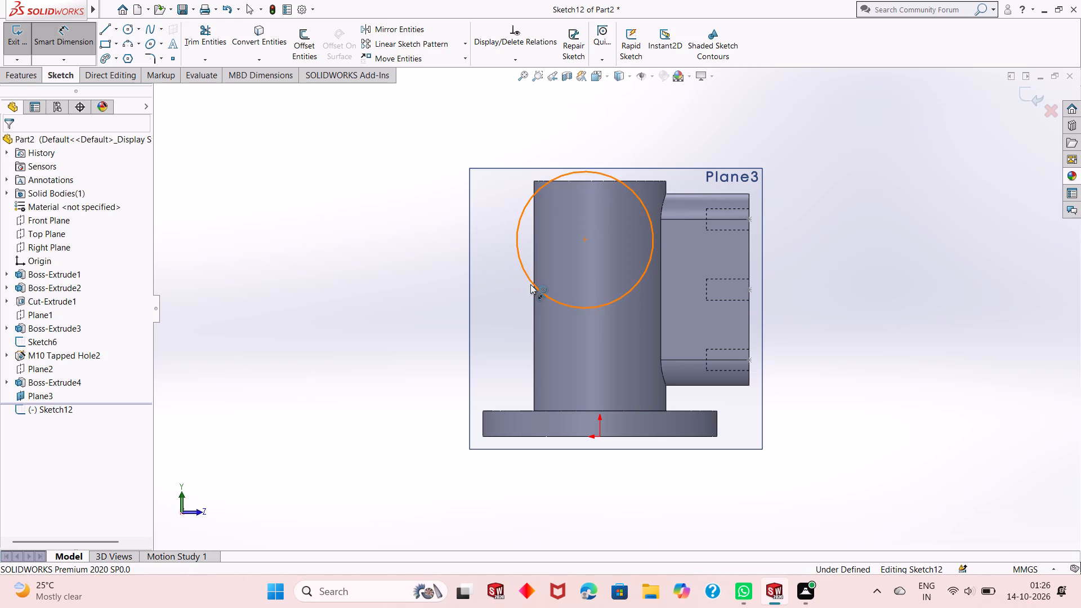
pyautogui.click(412, 312)
pyautogui.press('3')
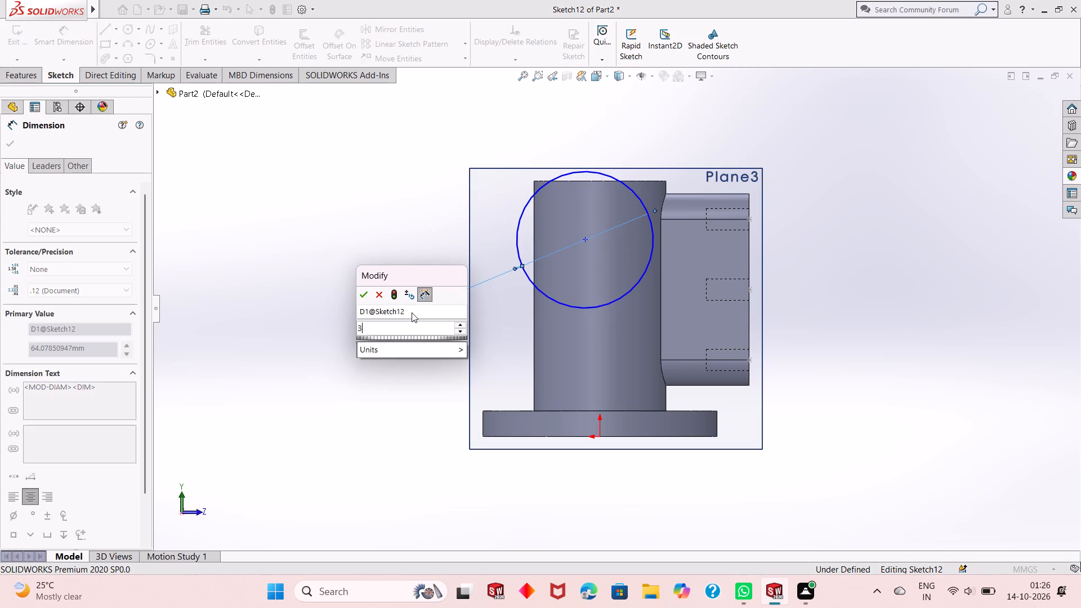
pyautogui.press('5')
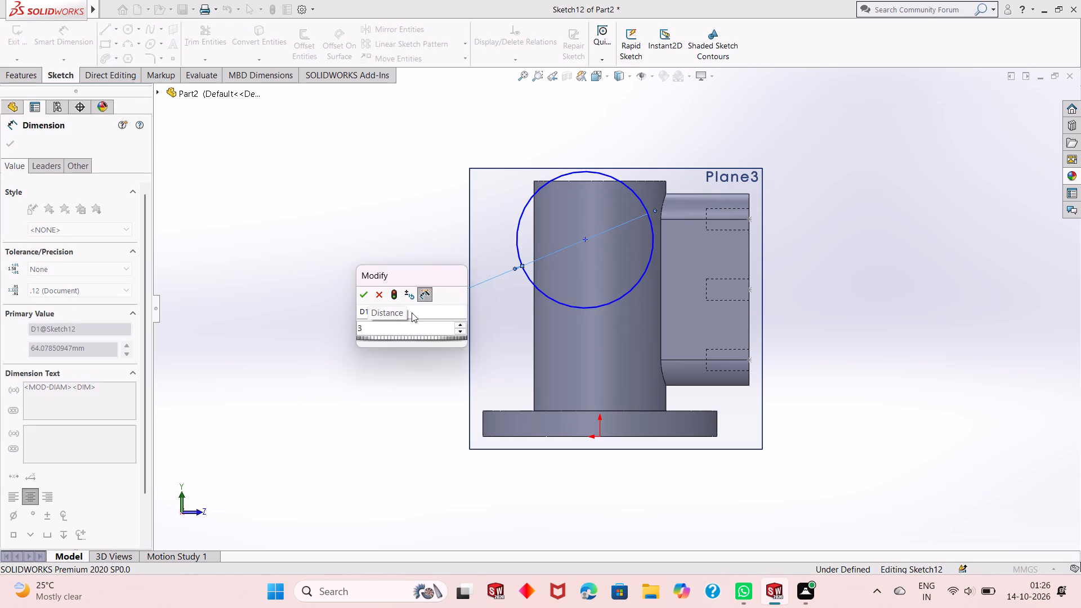
pyautogui.press('Return')
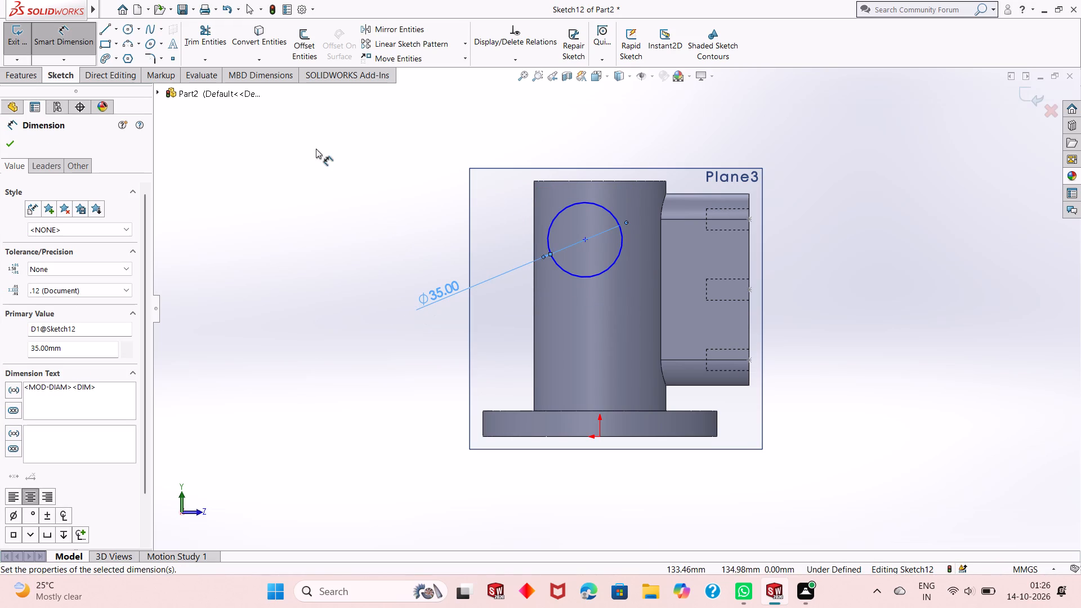
pyautogui.rightClick(316, 149)
pyautogui.click(329, 188)
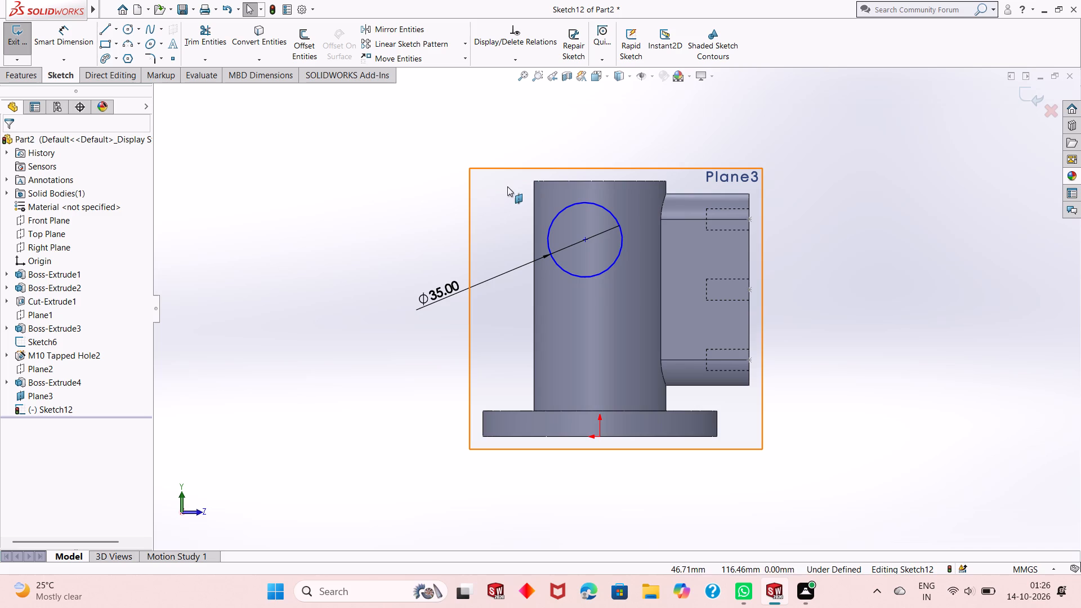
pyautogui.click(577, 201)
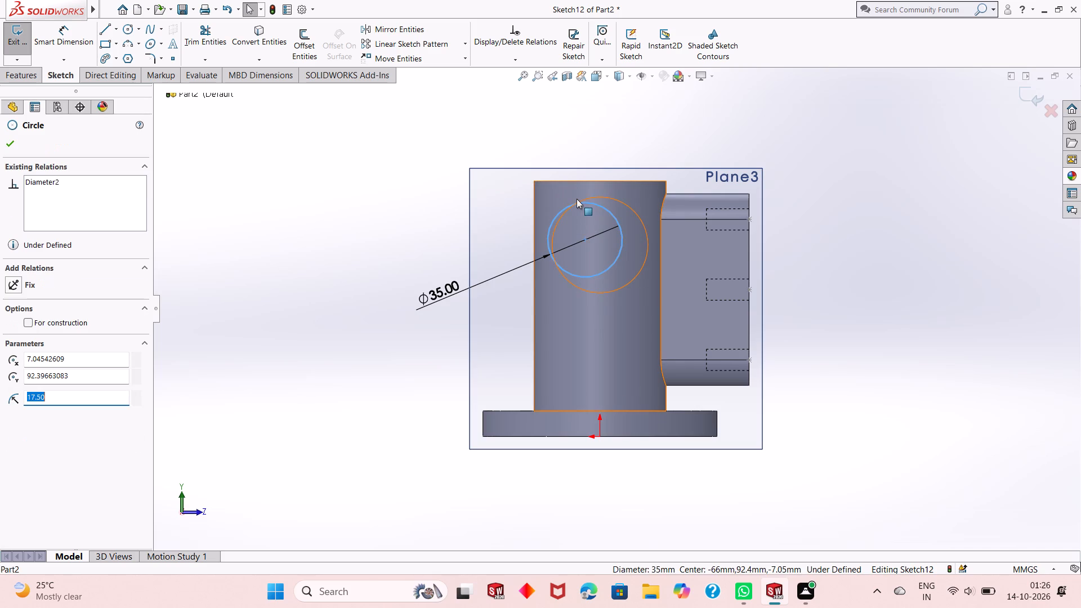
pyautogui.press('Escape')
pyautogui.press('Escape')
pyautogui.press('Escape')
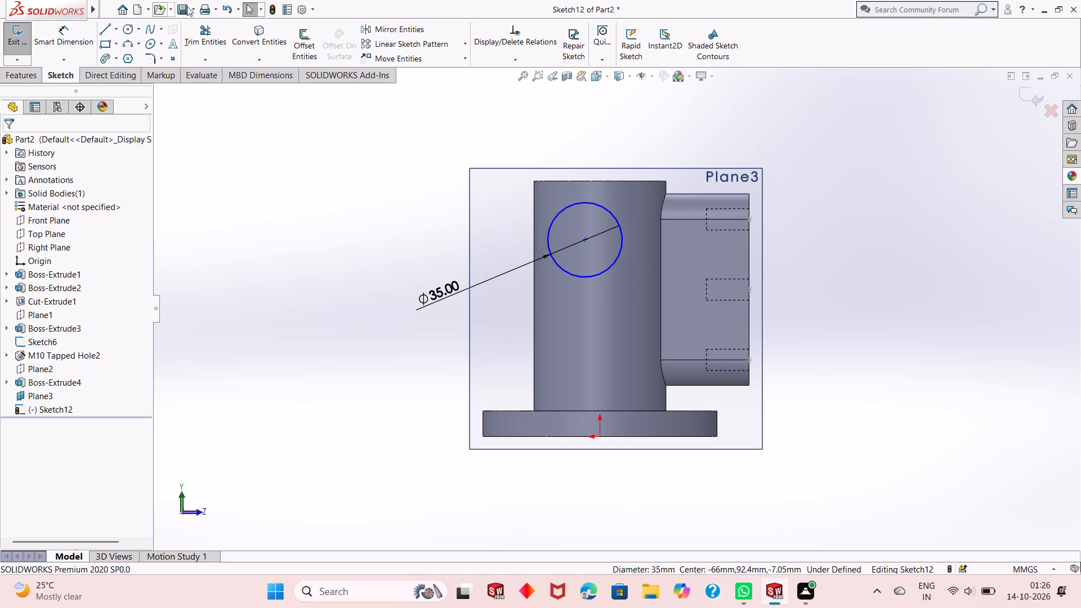
# Dimension the 35 mm circle's centre 30 mm below the top edge of the cylindrical boss.
pyautogui.click(77, 34)
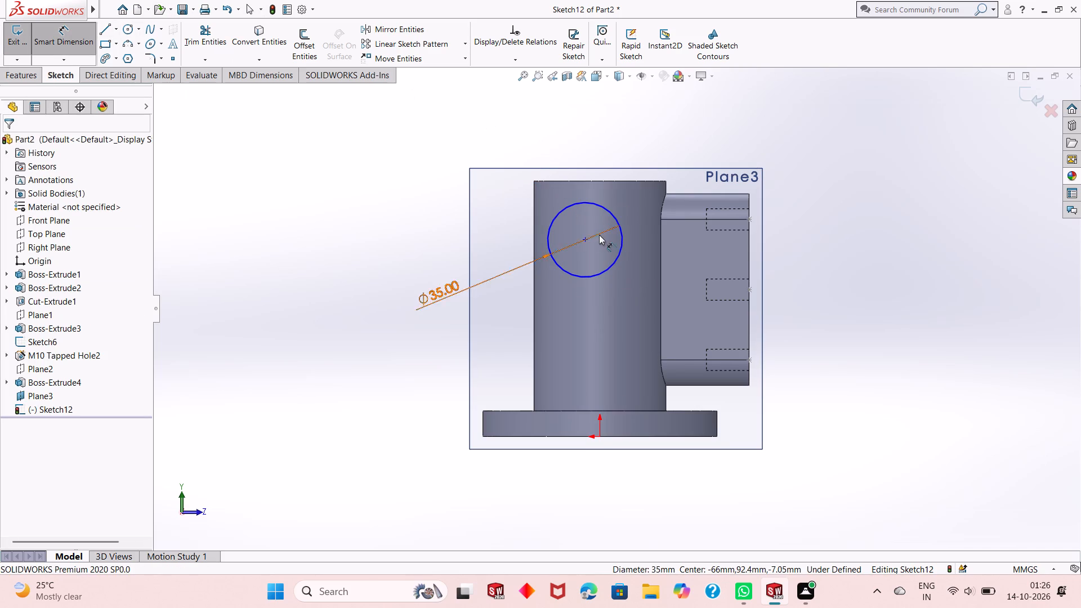
pyautogui.click(586, 242)
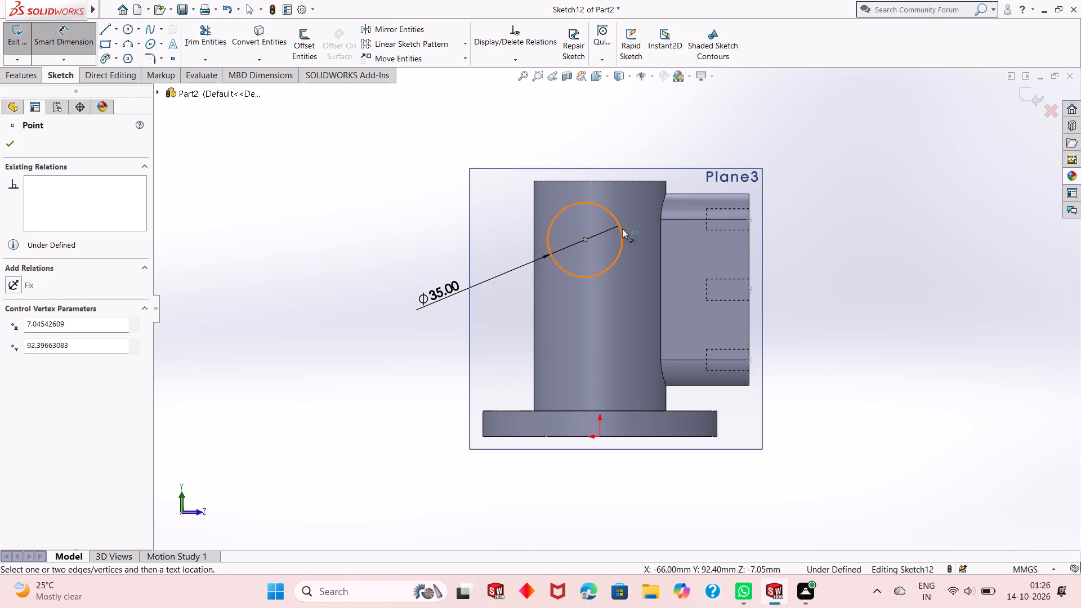
pyautogui.click(614, 181)
pyautogui.click(883, 146)
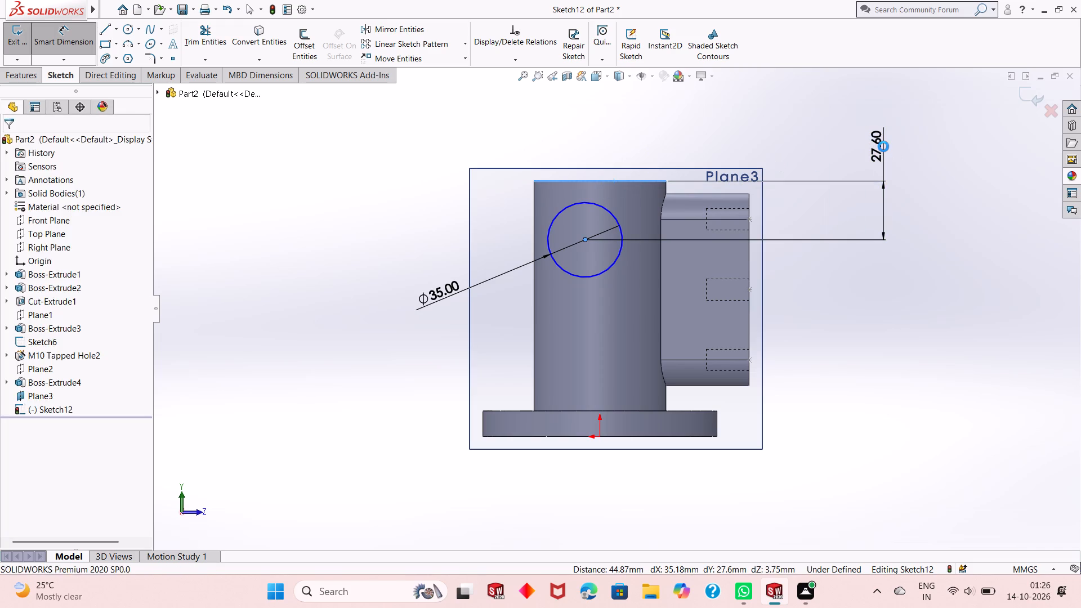
pyautogui.write('30')
pyautogui.press('Return')
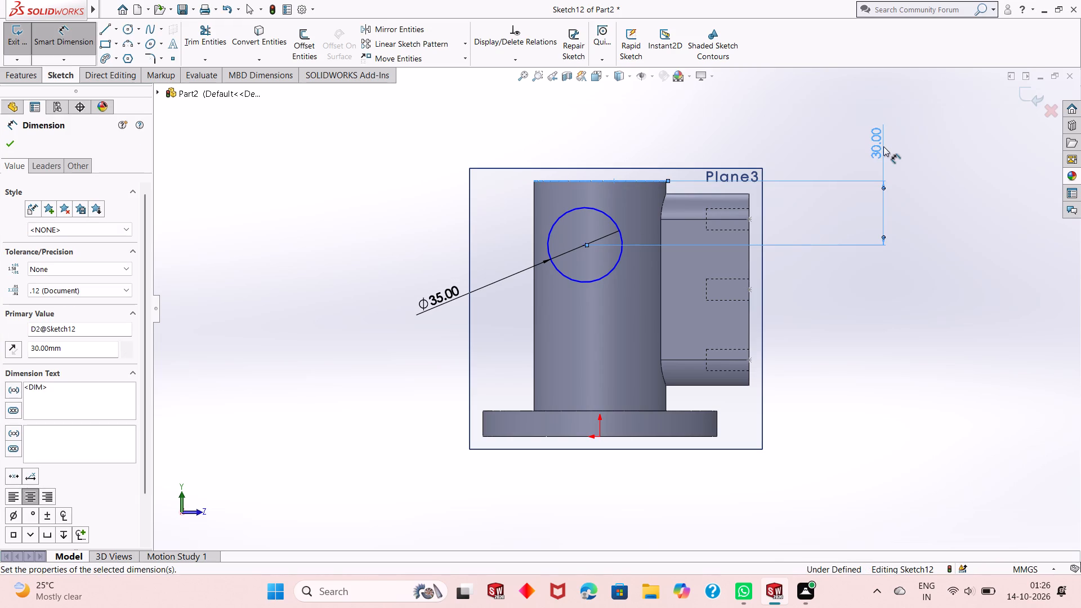
pyautogui.rightClick(383, 190)
pyautogui.click(413, 230)
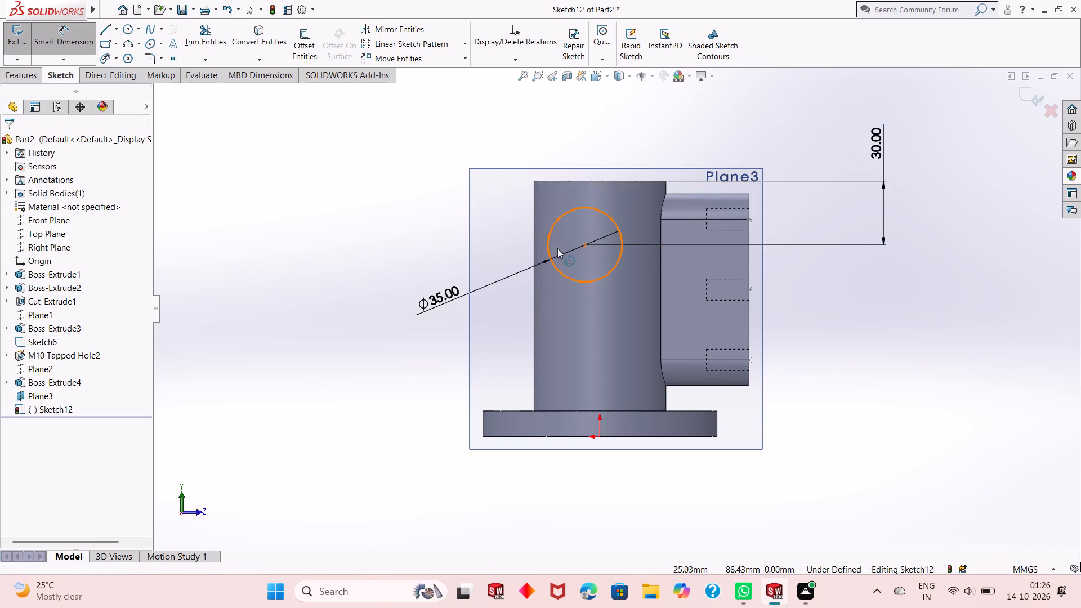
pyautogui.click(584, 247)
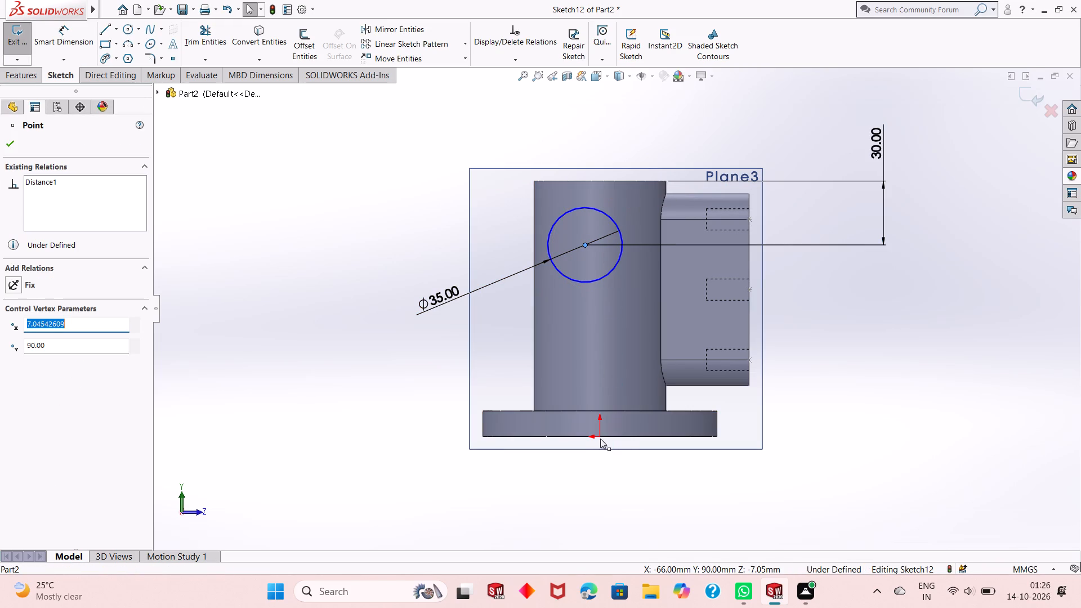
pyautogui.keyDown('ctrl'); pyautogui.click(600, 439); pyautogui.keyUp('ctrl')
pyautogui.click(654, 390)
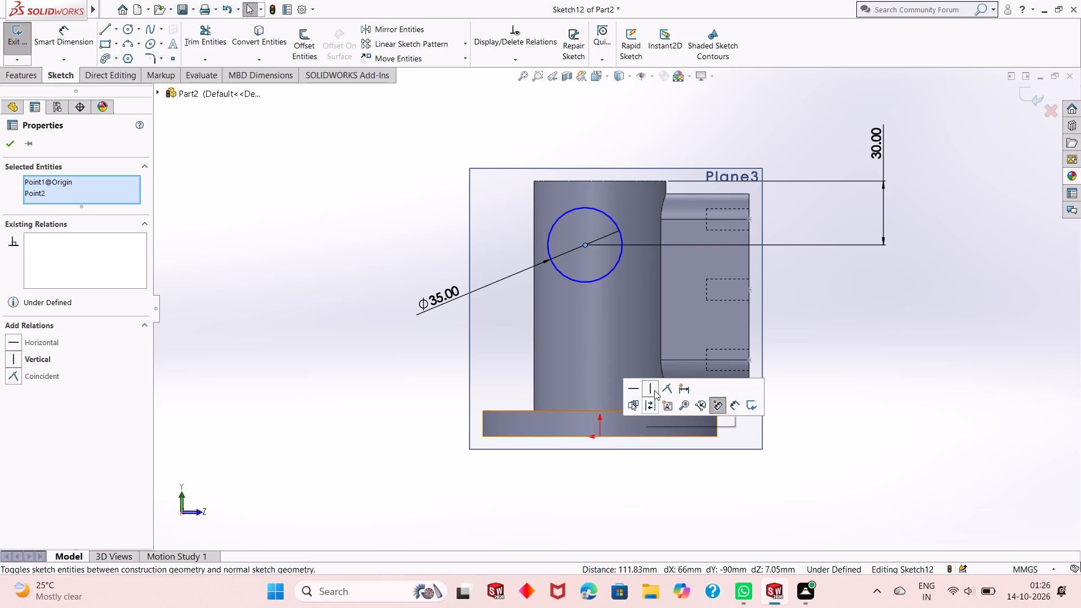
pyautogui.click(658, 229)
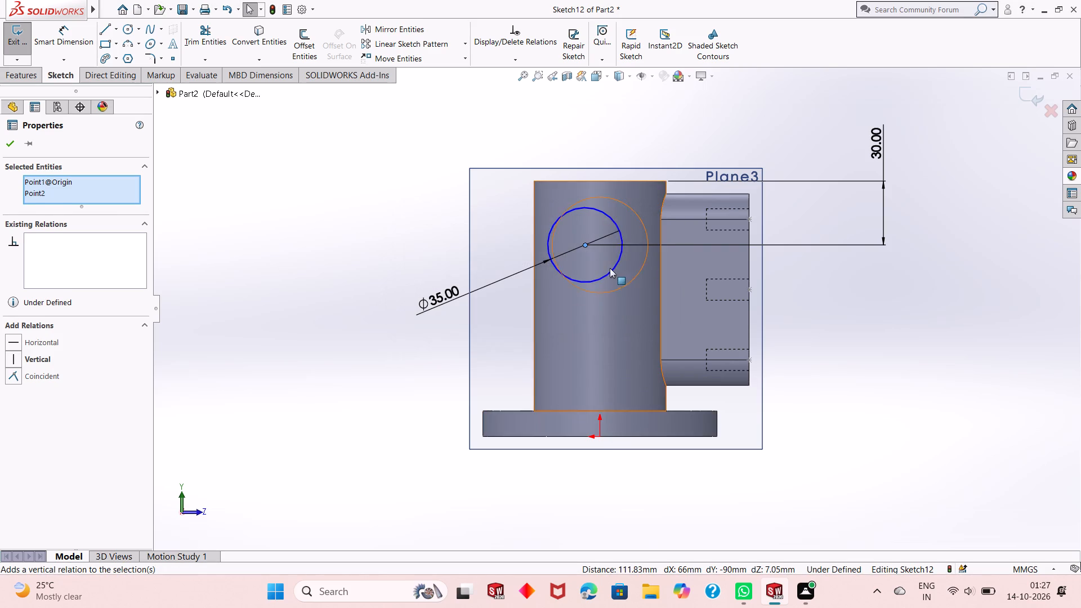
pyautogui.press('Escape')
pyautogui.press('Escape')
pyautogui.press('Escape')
# Add a vertical relation between the 35 mm circle's centre and the origin.
pyautogui.click(585, 244)
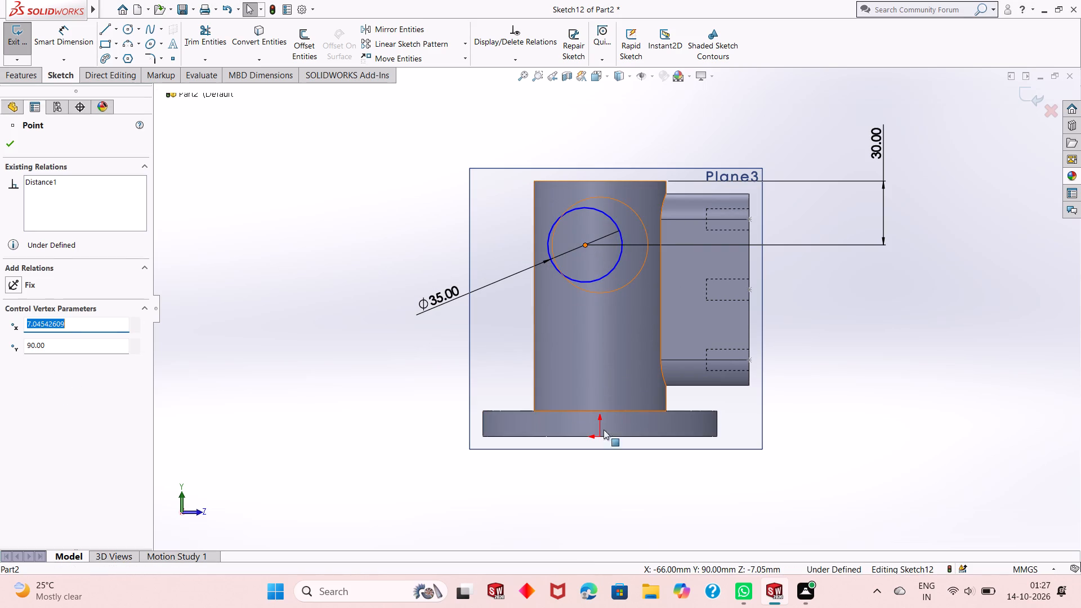
pyautogui.keyDown('ctrl'); pyautogui.click(602, 437); pyautogui.keyUp('ctrl')
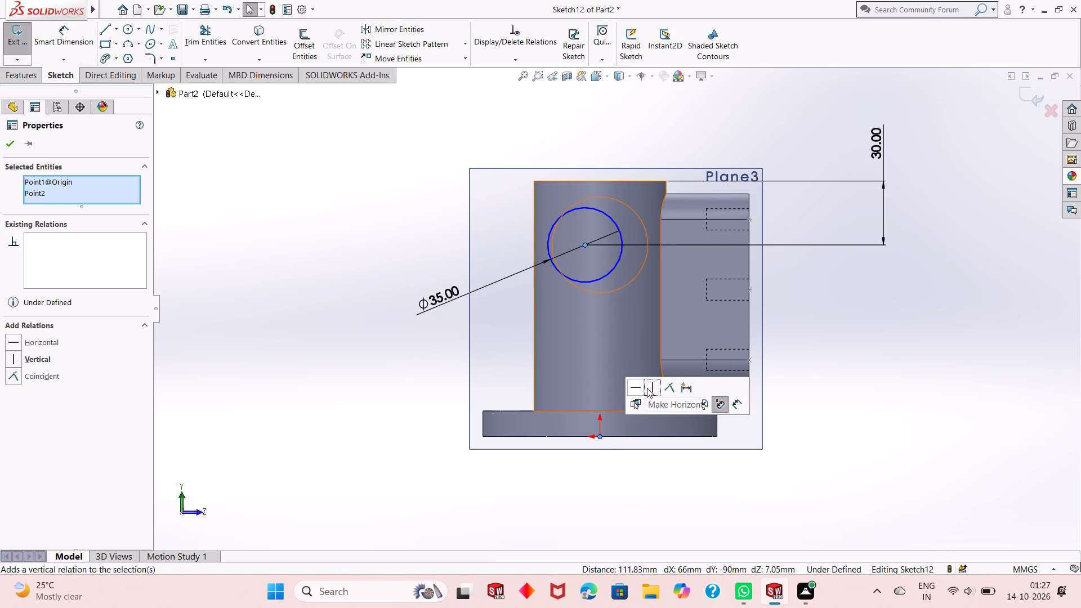
pyautogui.click(647, 388)
pyautogui.press('Escape')
pyautogui.press('Escape')
pyautogui.press('Escape')
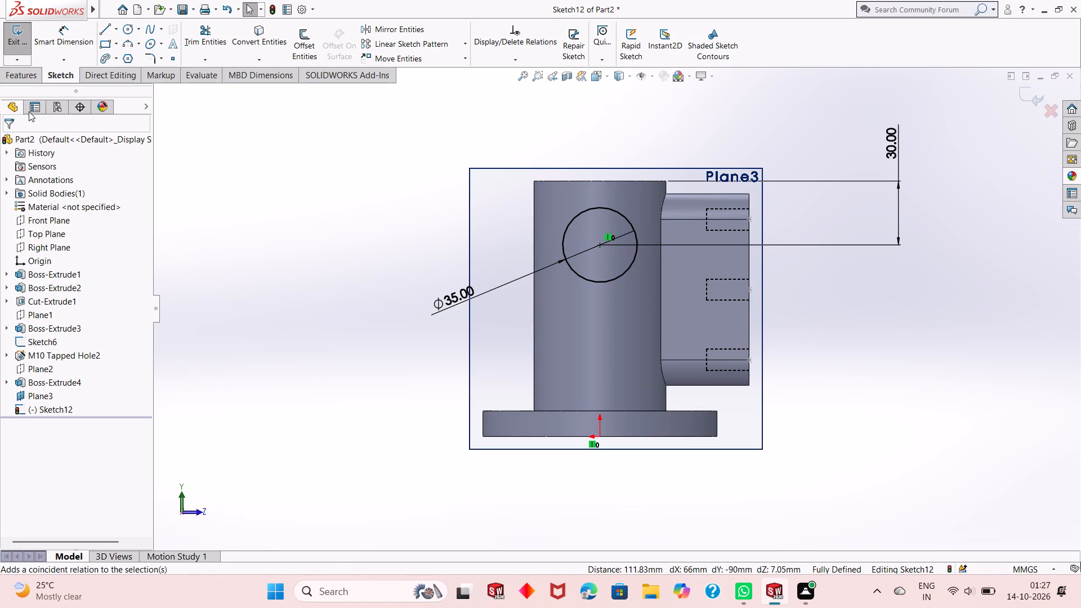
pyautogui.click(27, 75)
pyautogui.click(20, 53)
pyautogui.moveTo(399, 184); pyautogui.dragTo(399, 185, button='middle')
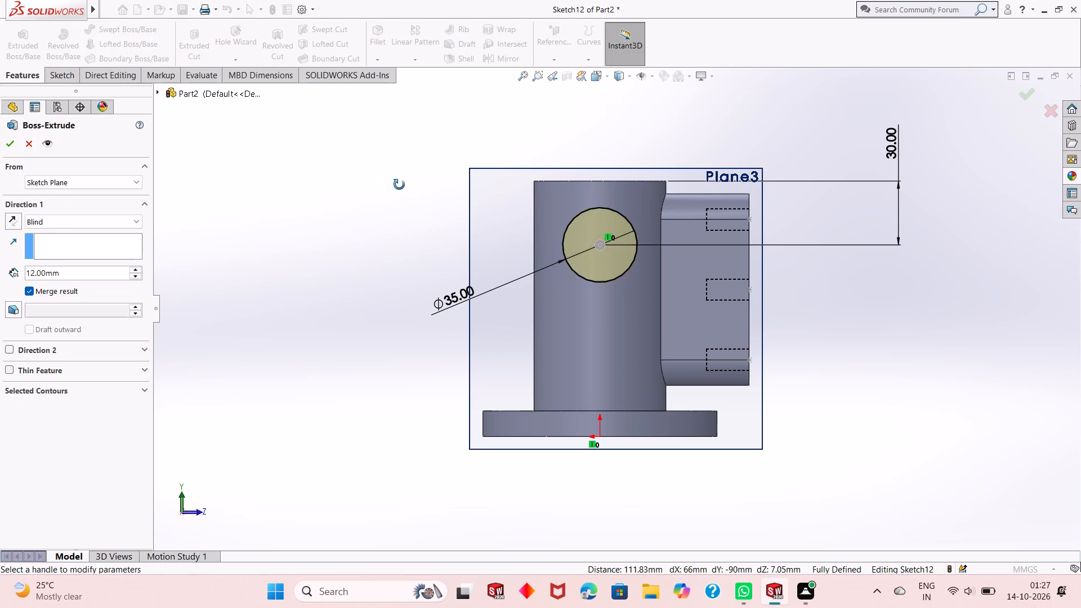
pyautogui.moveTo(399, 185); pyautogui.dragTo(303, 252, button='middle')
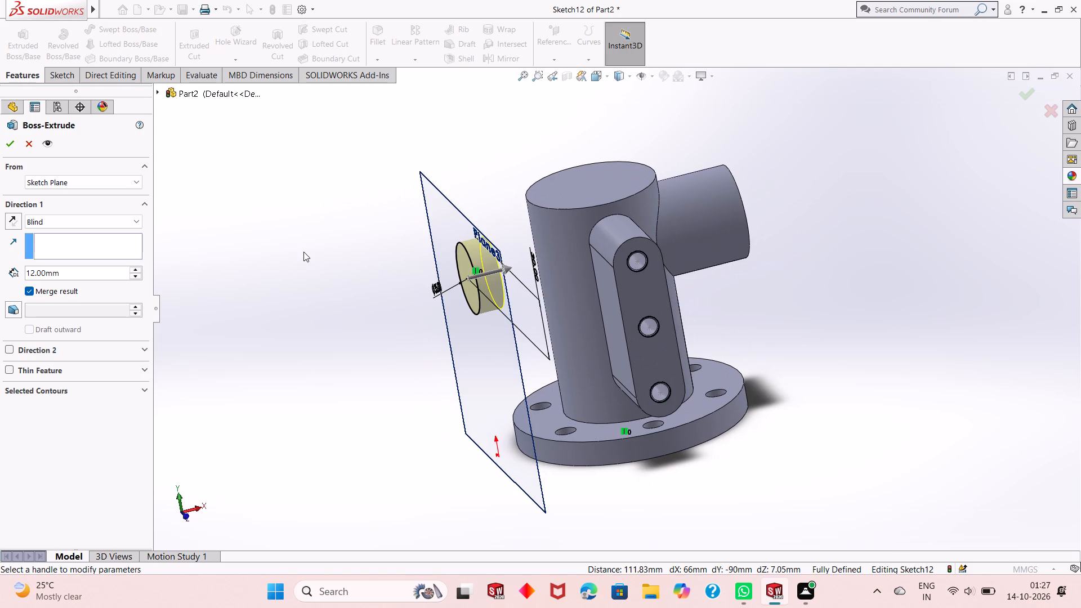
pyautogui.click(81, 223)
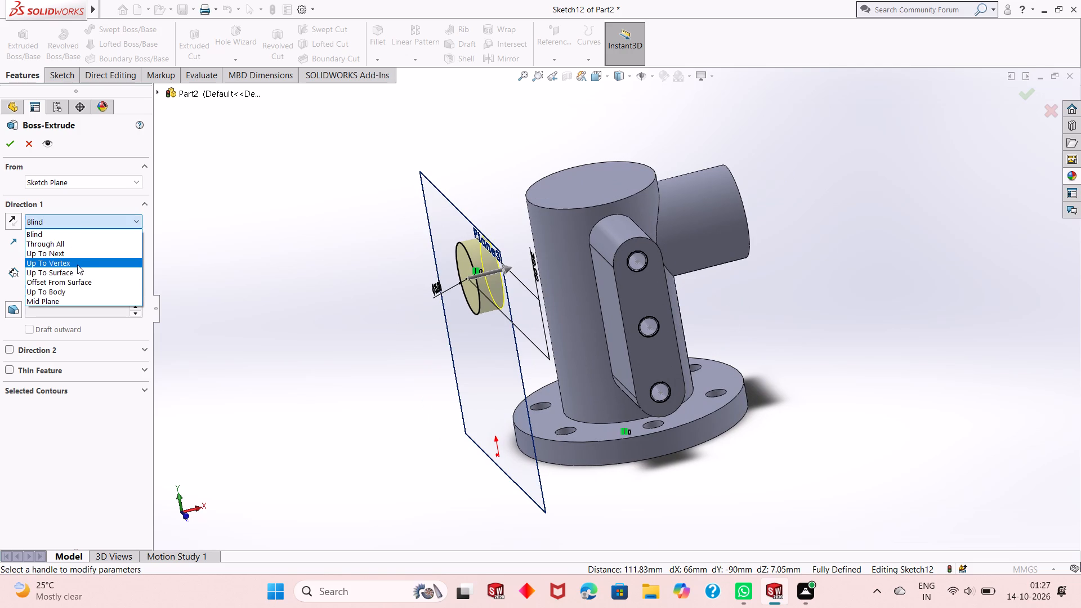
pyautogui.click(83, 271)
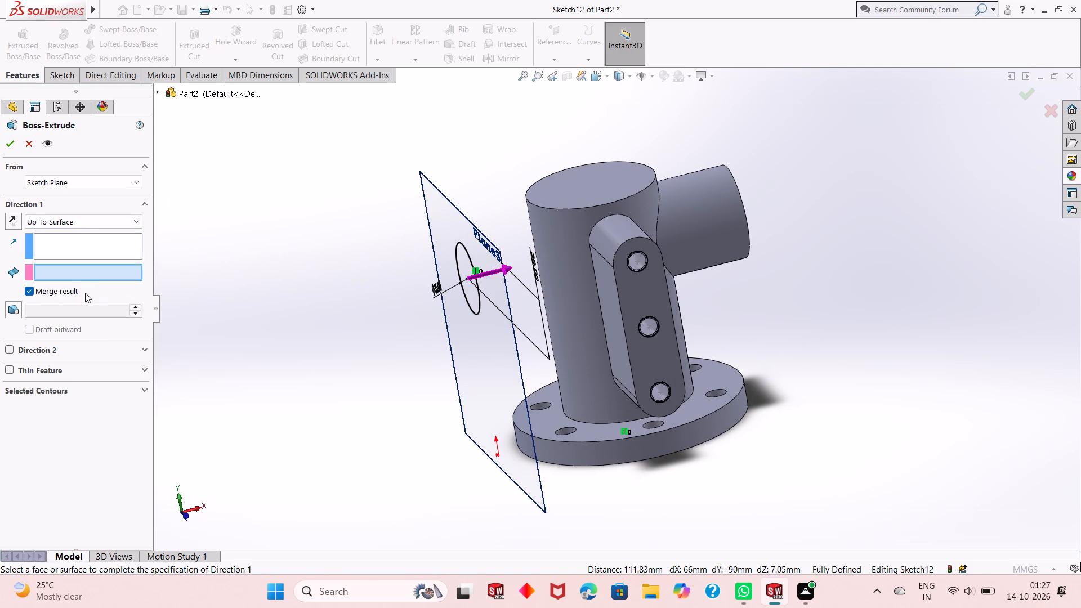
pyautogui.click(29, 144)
# Extrude the 35 mm circle from its plane toward the cylindrical boss with the Up To Next end condition, merging the result.
pyautogui.moveTo(344, 292); pyautogui.dragTo(349, 273, button='middle')
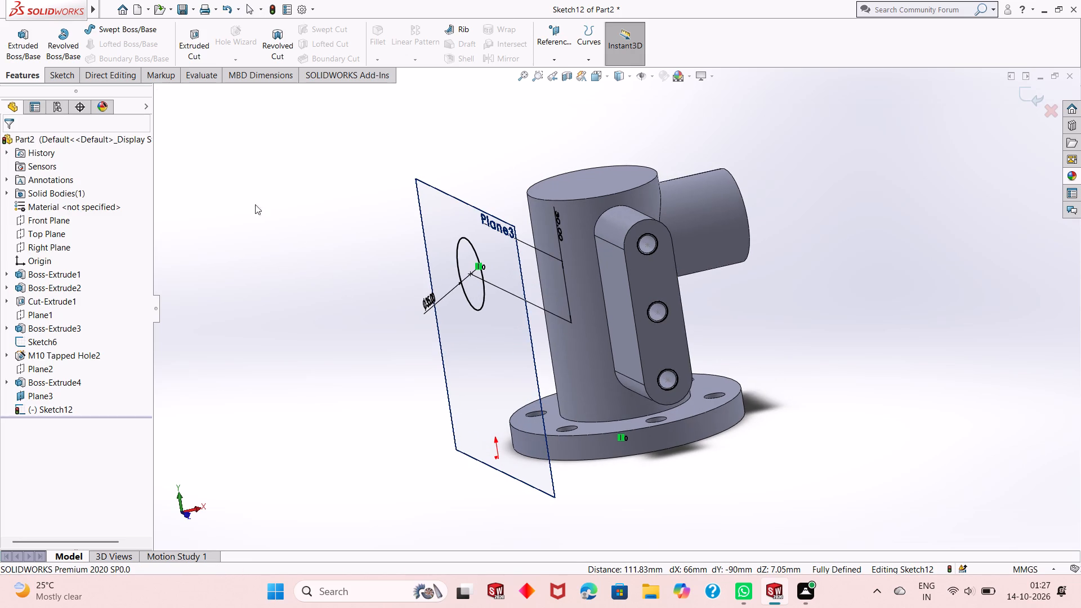
pyautogui.click(20, 49)
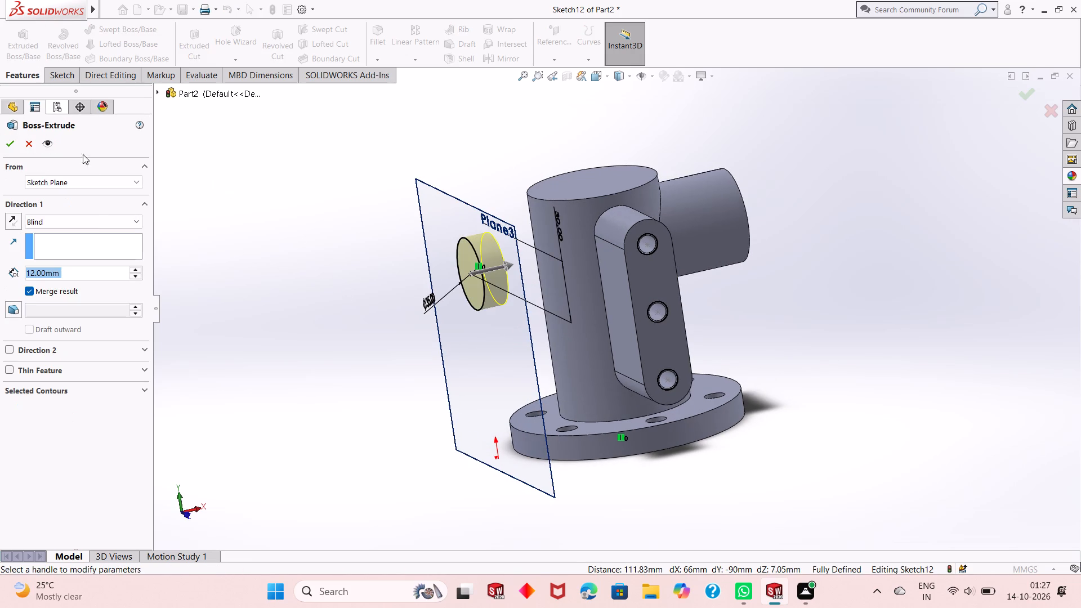
pyautogui.click(62, 229)
pyautogui.click(69, 225)
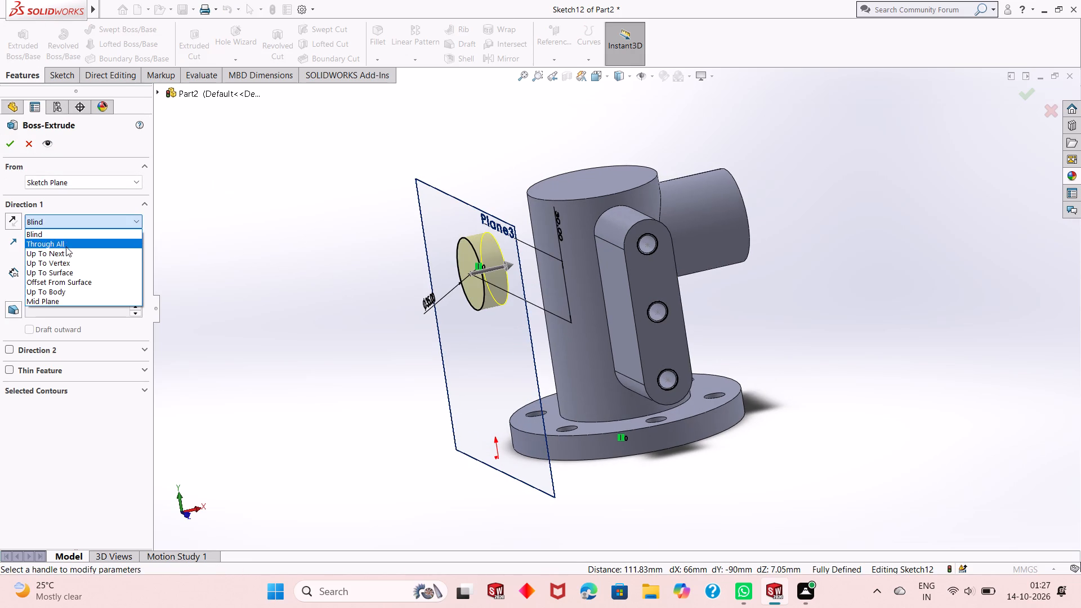
pyautogui.click(74, 252)
pyautogui.click(0, 141)
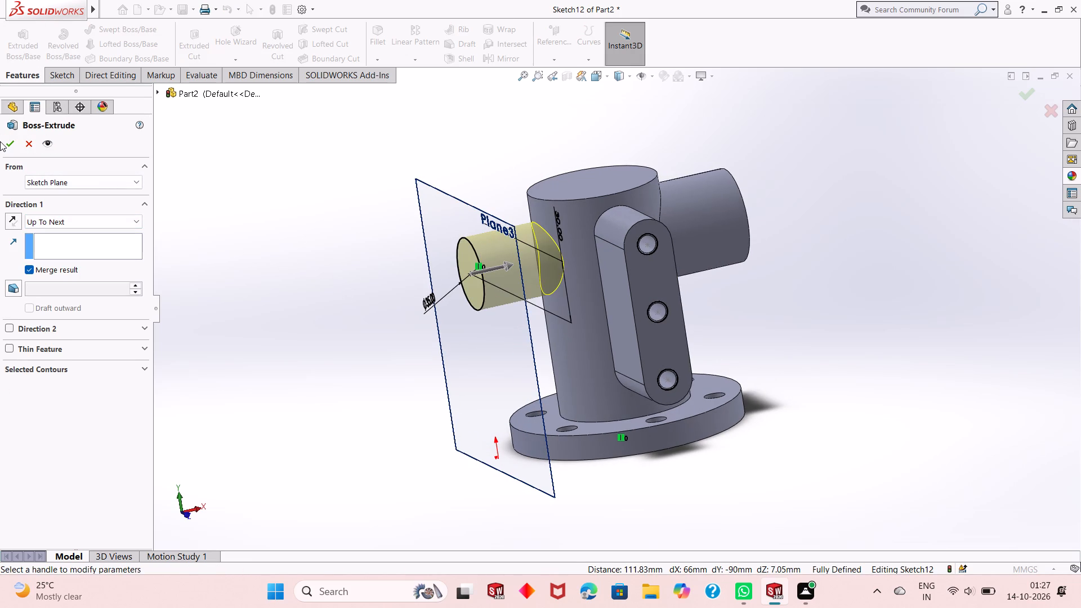
pyautogui.click(5, 146)
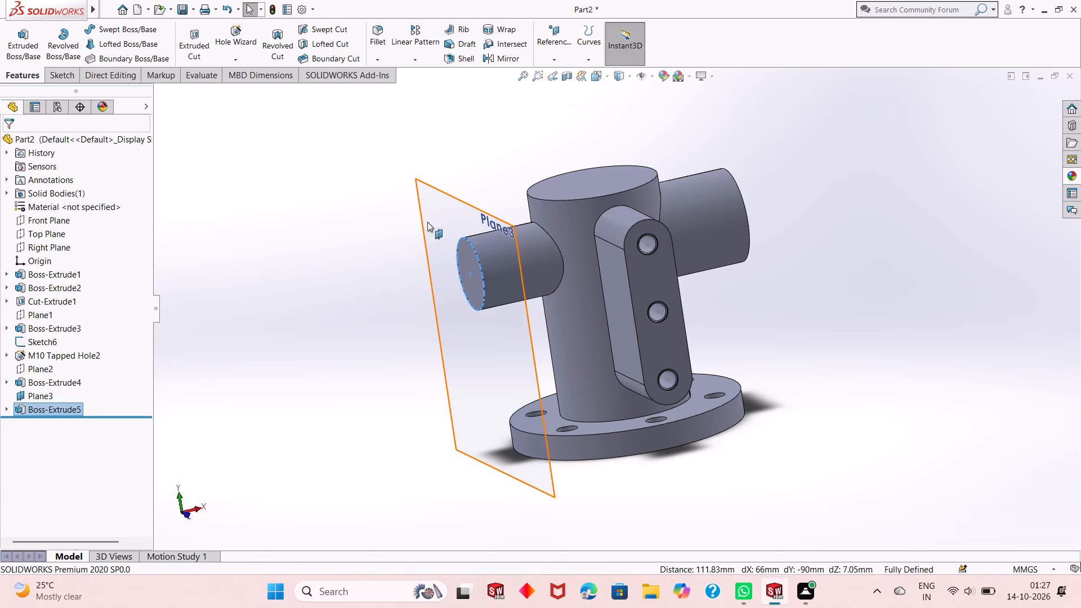
# Hide the offset plane Plane3 at the outer end of the new 35 mm side boss.
pyautogui.rightClick(433, 212)
pyautogui.click(481, 195)
pyautogui.click(417, 255)
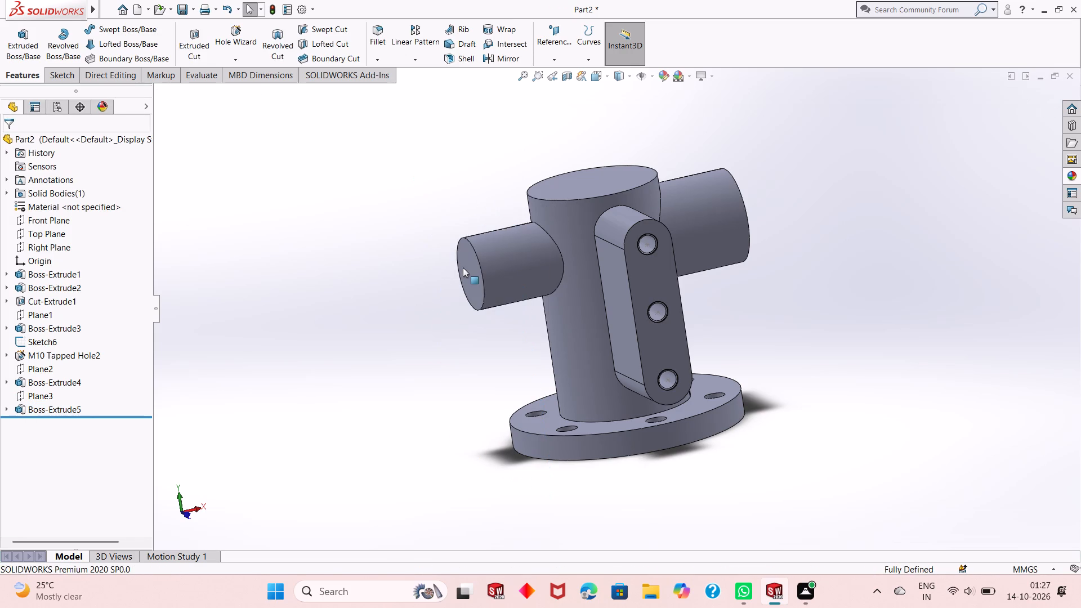
# Start a sketch on the end face of the 45 mm side boss and draw a concentric circle about 17 mm in diameter.
pyautogui.moveTo(464, 270); pyautogui.dragTo(430, 293, button='middle')
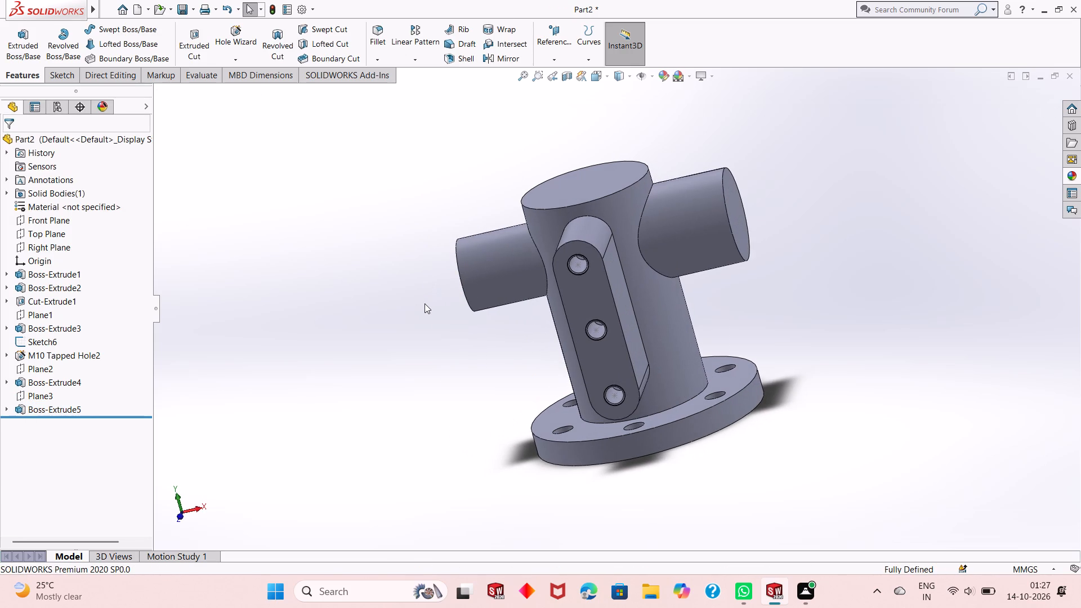
pyautogui.moveTo(565, 271); pyautogui.dragTo(534, 287, button='middle')
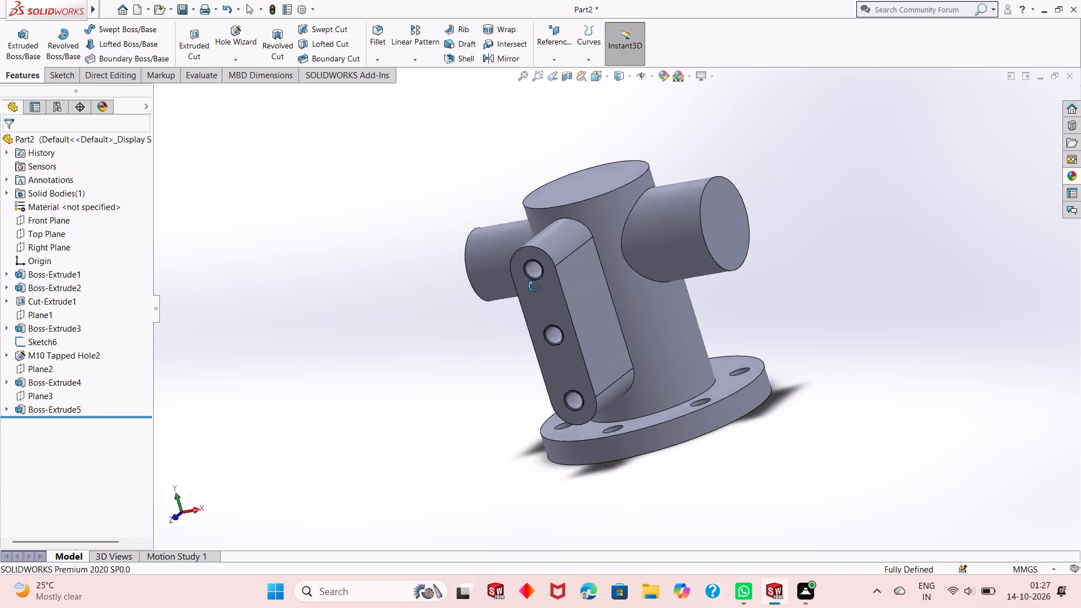
pyautogui.moveTo(534, 287); pyautogui.dragTo(525, 306, button='middle')
pyautogui.click(701, 230)
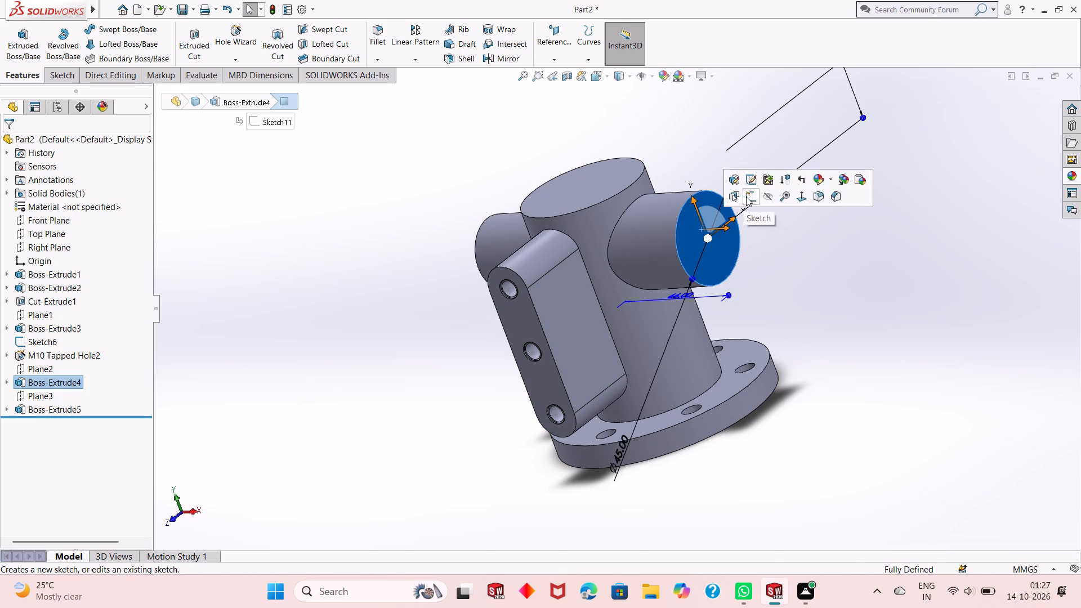
pyautogui.click(747, 196)
pyautogui.hotkey('ctrl', '8')
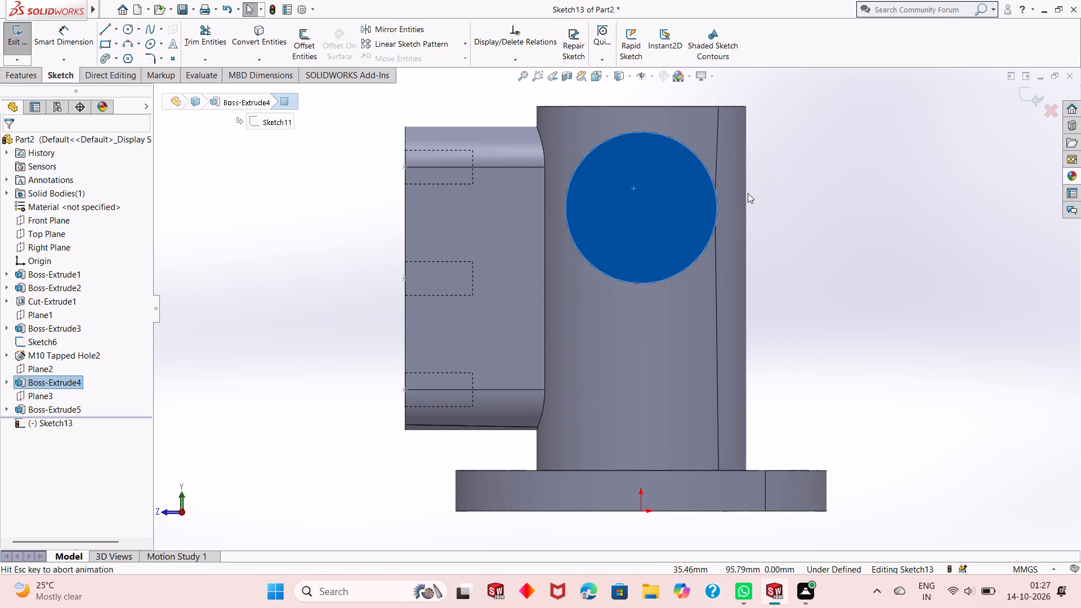
pyautogui.press('Escape')
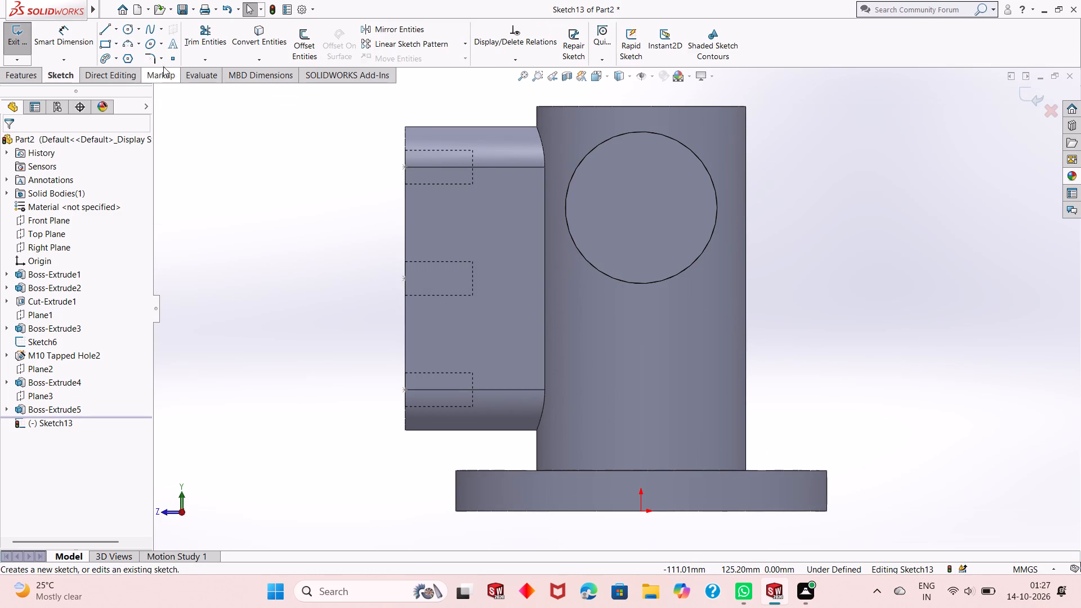
pyautogui.click(127, 29)
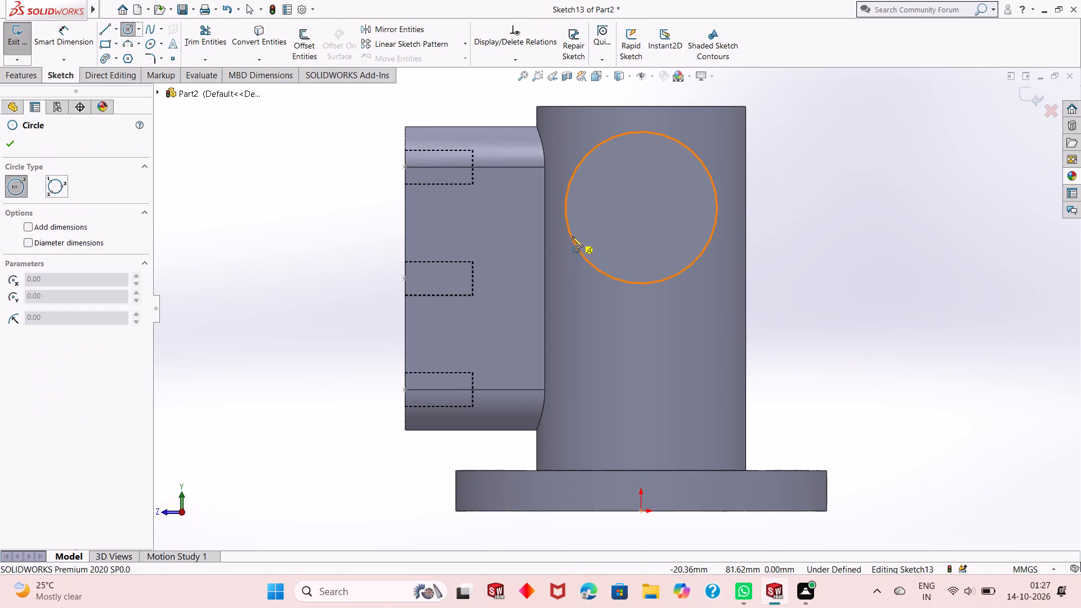
pyautogui.click(642, 206)
pyautogui.click(658, 184)
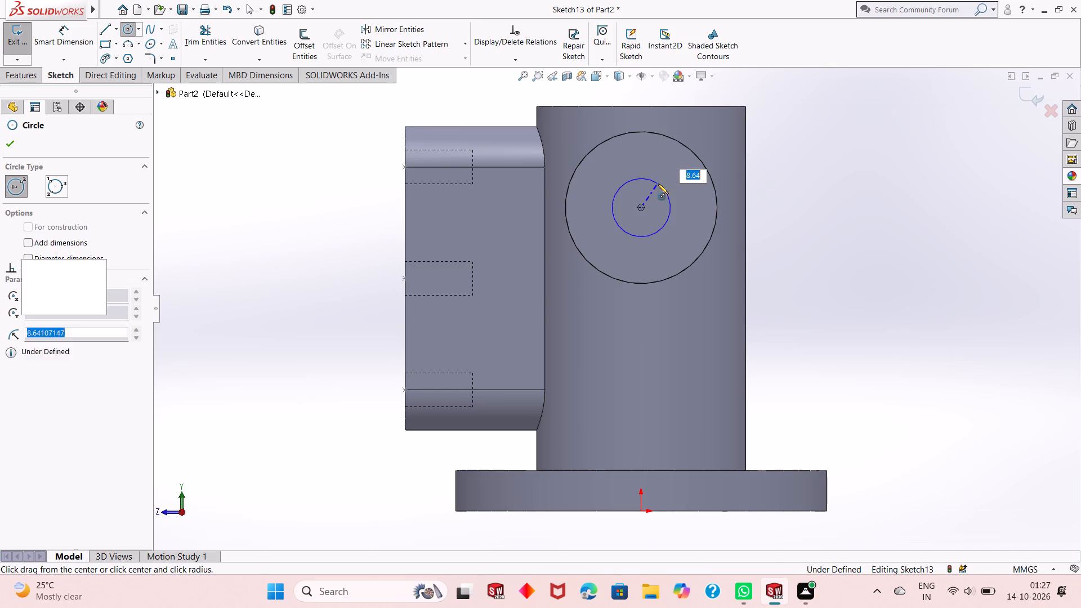
pyautogui.press('Escape')
pyautogui.press('Escape')
pyautogui.press('Escape')
# Dimension the concentric circle's diameter as 15 mm.
pyautogui.click(59, 42)
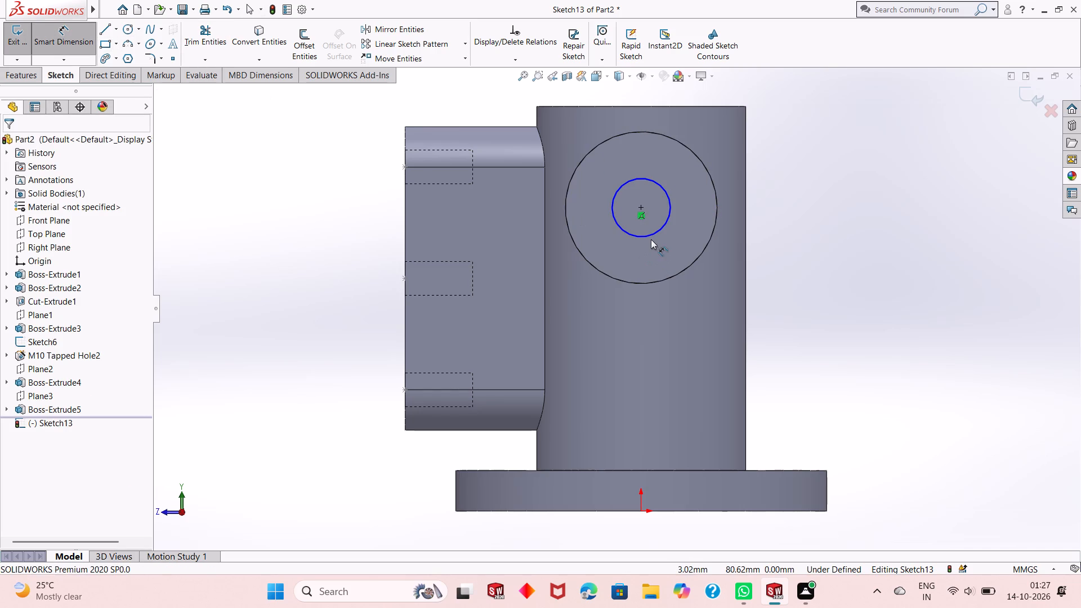
pyautogui.click(650, 236)
pyautogui.click(512, 342)
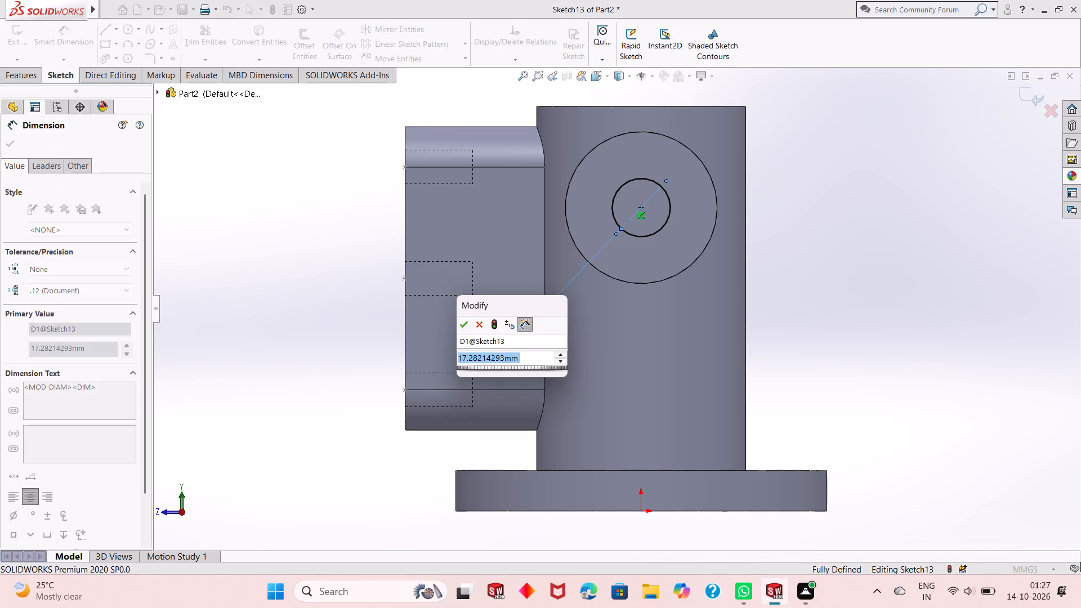
pyautogui.write('15')
pyautogui.press('Return')
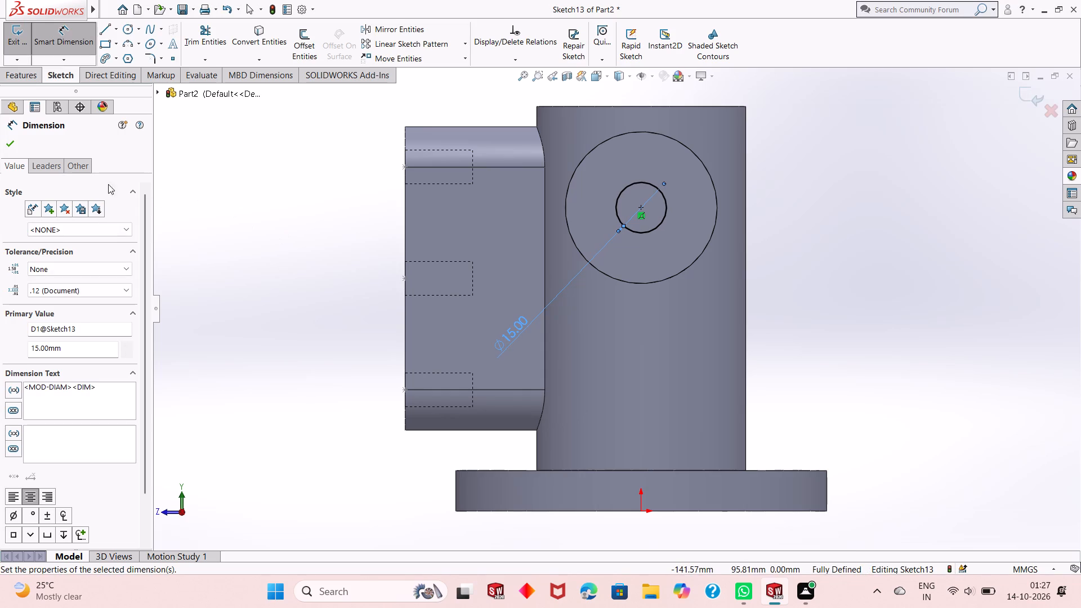
pyautogui.click(6, 147)
# Cut the 15 mm circle through the whole part with an Extruded Cut set to Through All.
pyautogui.click(15, 81)
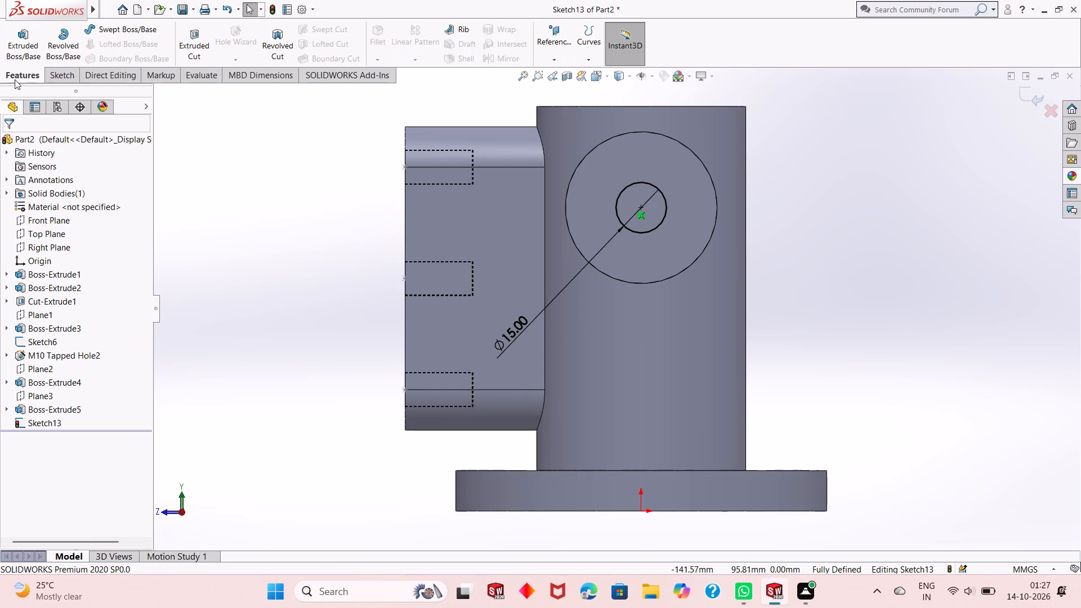
pyautogui.click(188, 46)
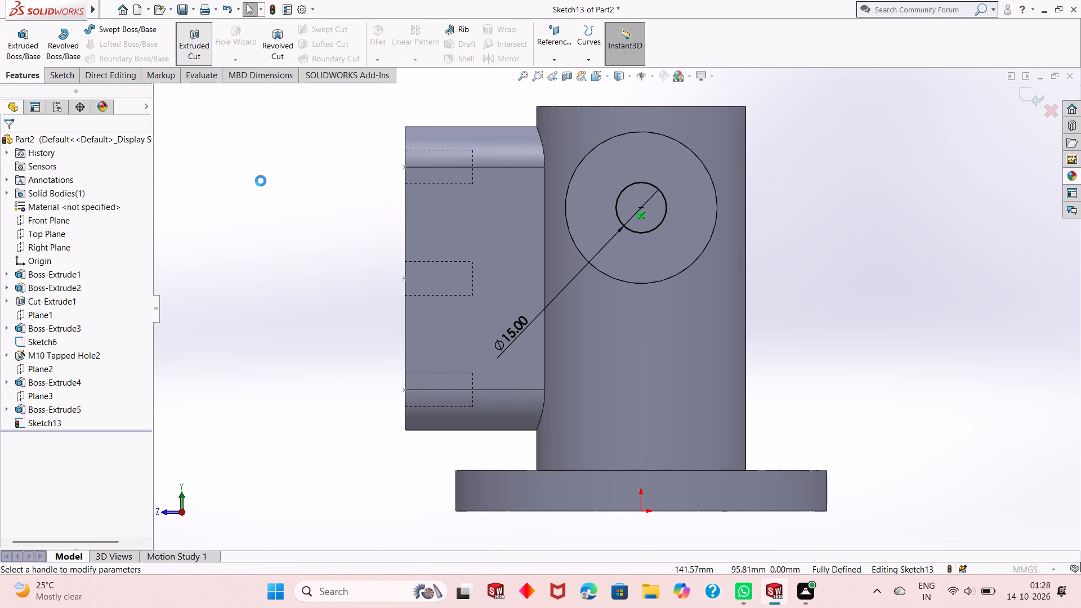
pyautogui.click(83, 226)
pyautogui.click(83, 240)
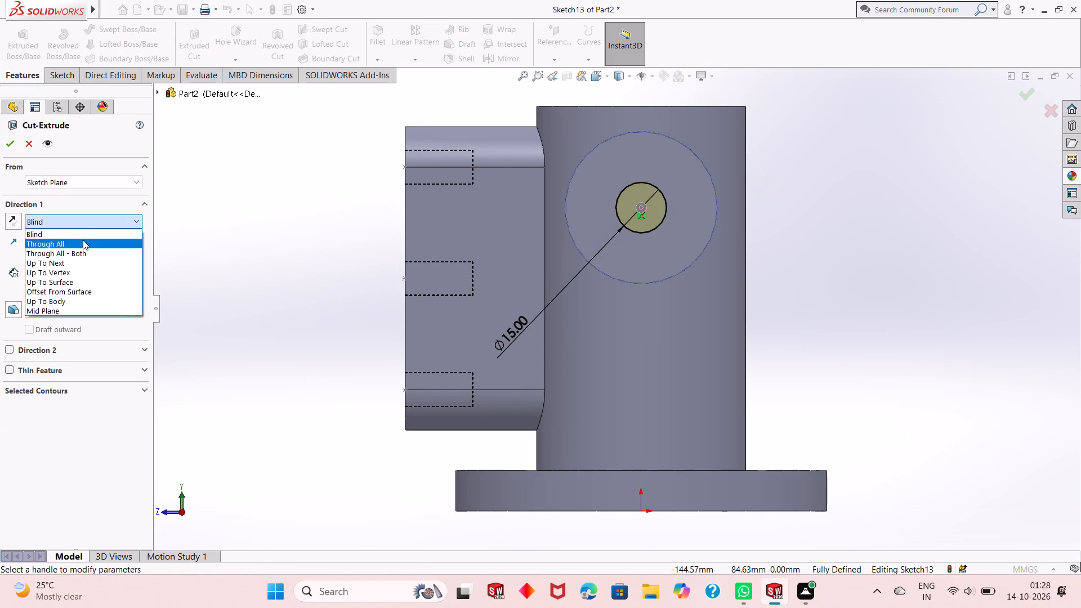
pyautogui.click(0, 151)
pyautogui.click(1, 148)
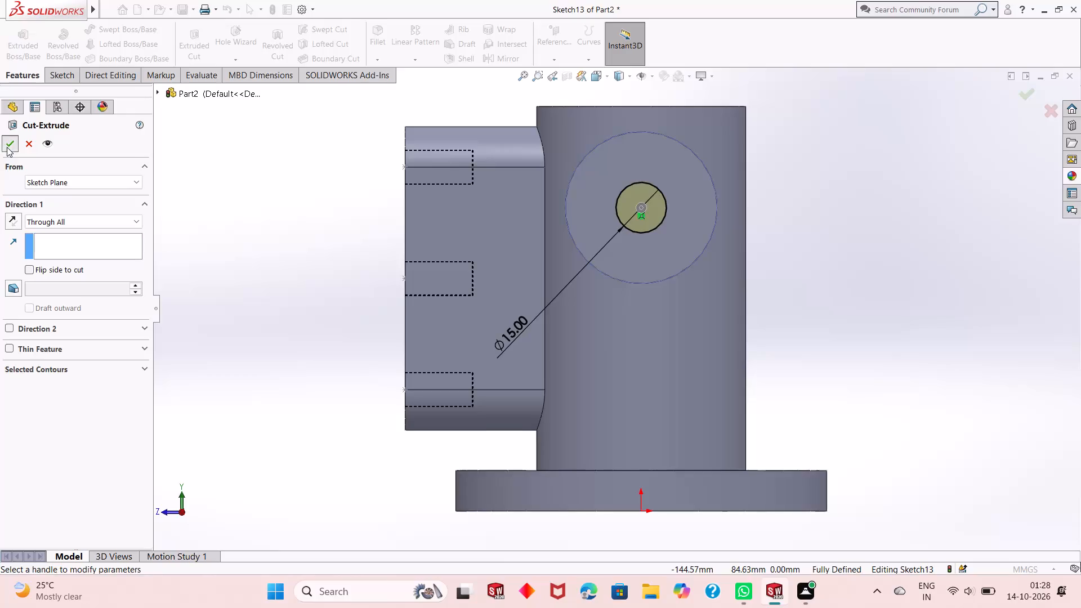
pyautogui.click(7, 147)
pyautogui.press('Escape')
# Start a sketch on the flat top face of the 62 mm cylindrical boss, viewed face-on.
pyautogui.moveTo(550, 284); pyautogui.dragTo(592, 248, button='middle')
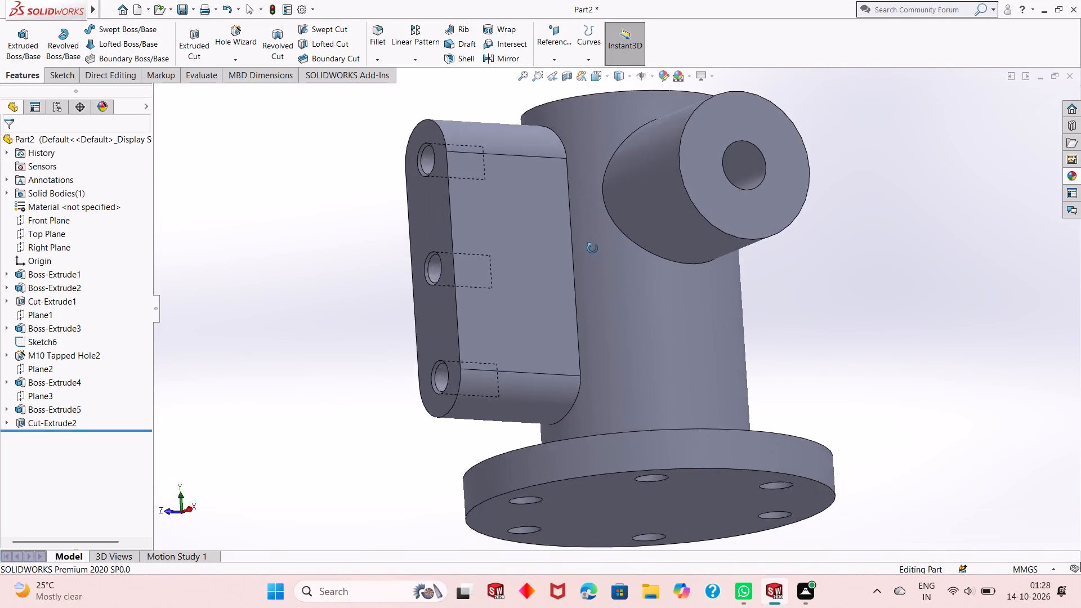
pyautogui.moveTo(592, 248); pyautogui.dragTo(616, 316, button='middle')
pyautogui.scroll(2, 592, 336)
pyautogui.press('Escape')
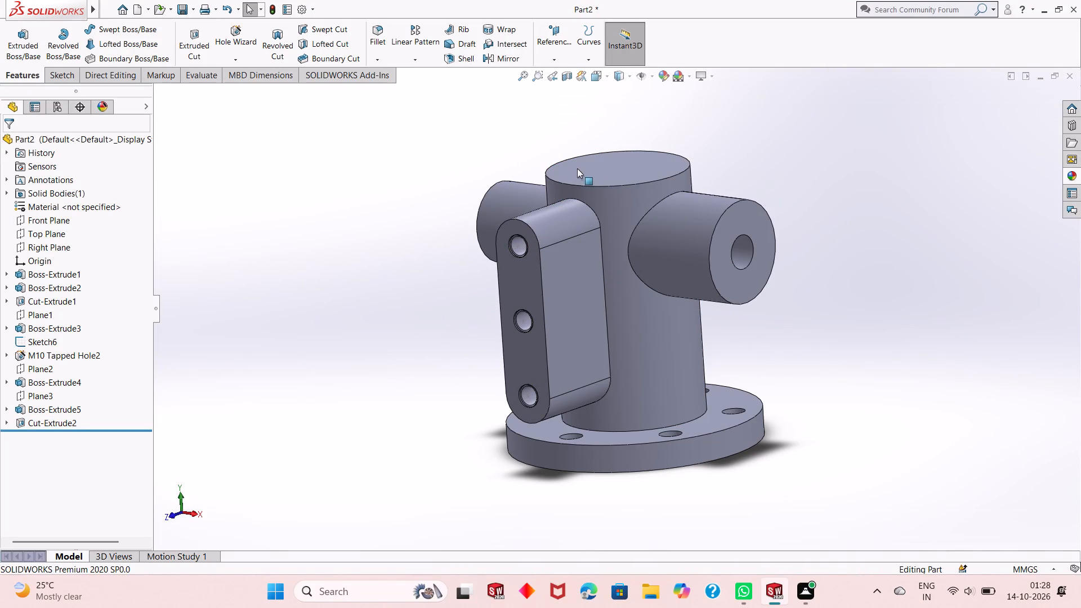
pyautogui.click(601, 165)
pyautogui.click(653, 143)
pyautogui.click(647, 132)
pyautogui.click(649, 160)
pyautogui.click(695, 127)
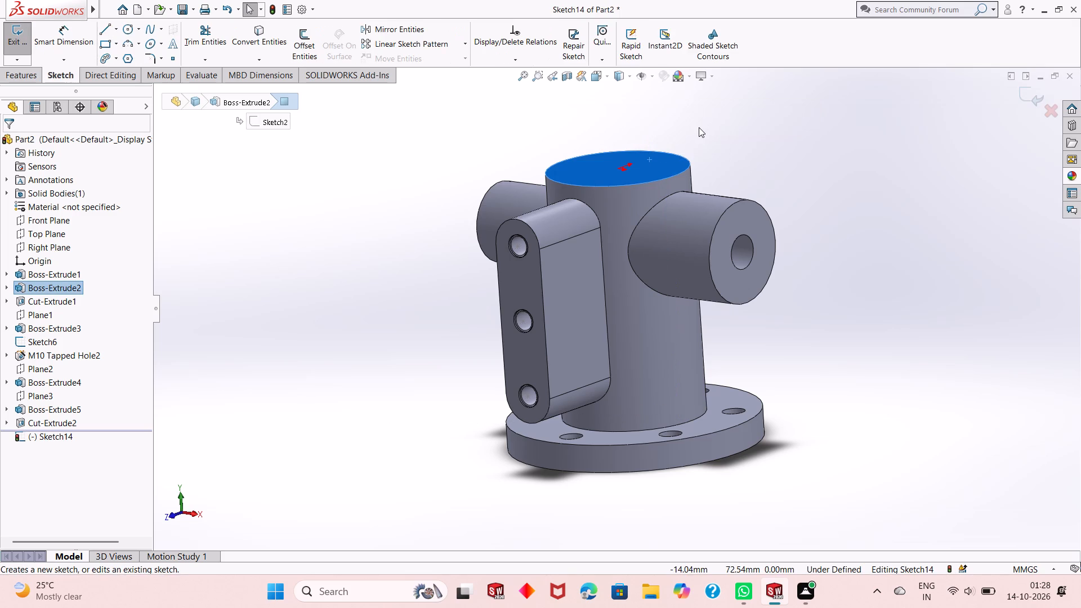
pyautogui.hotkey('ctrl', '8')
pyautogui.press('Escape')
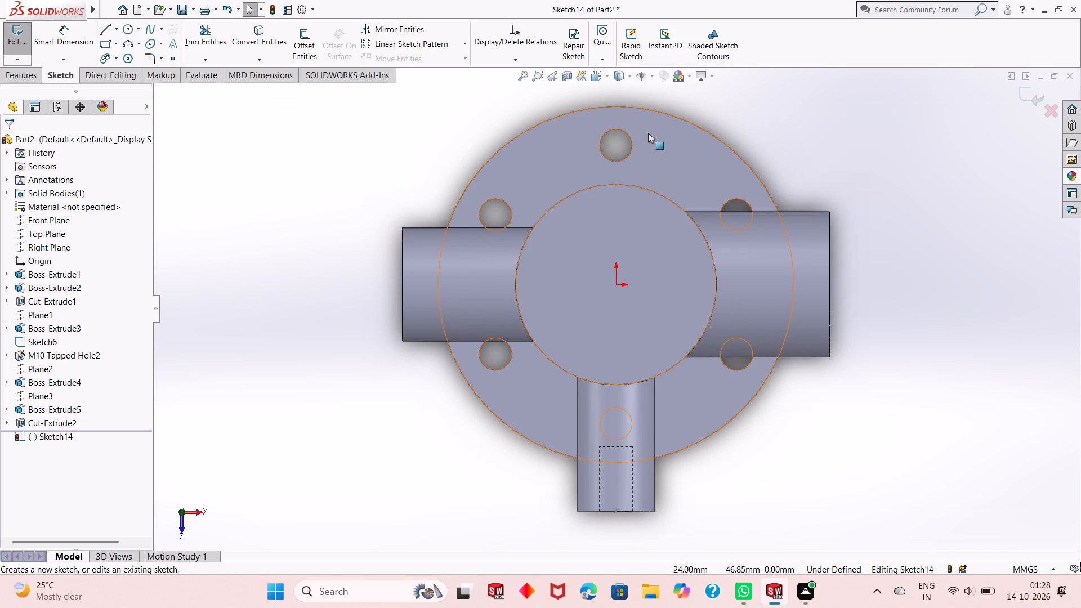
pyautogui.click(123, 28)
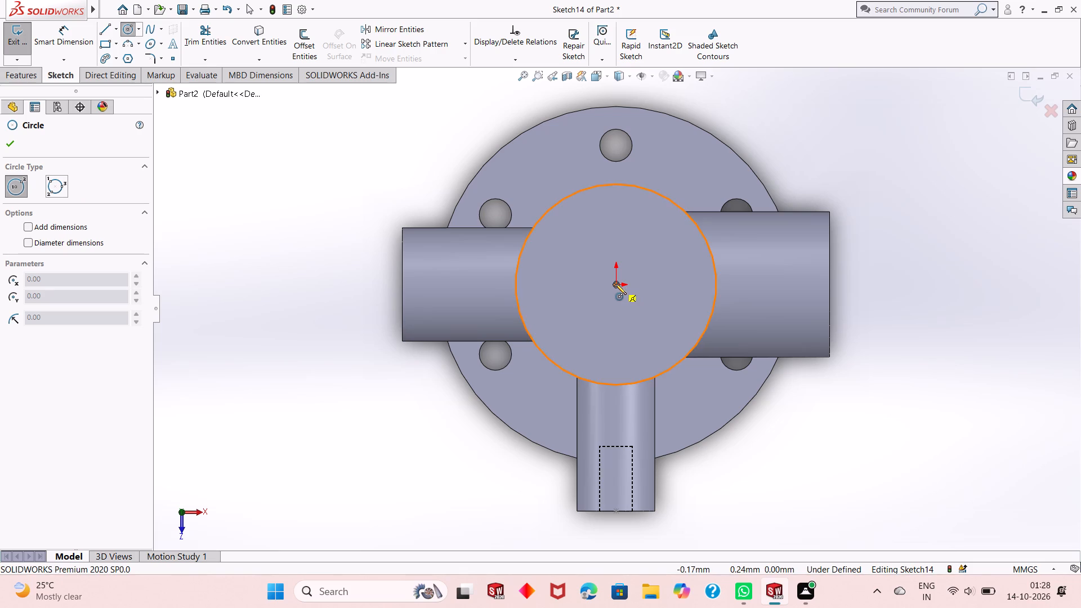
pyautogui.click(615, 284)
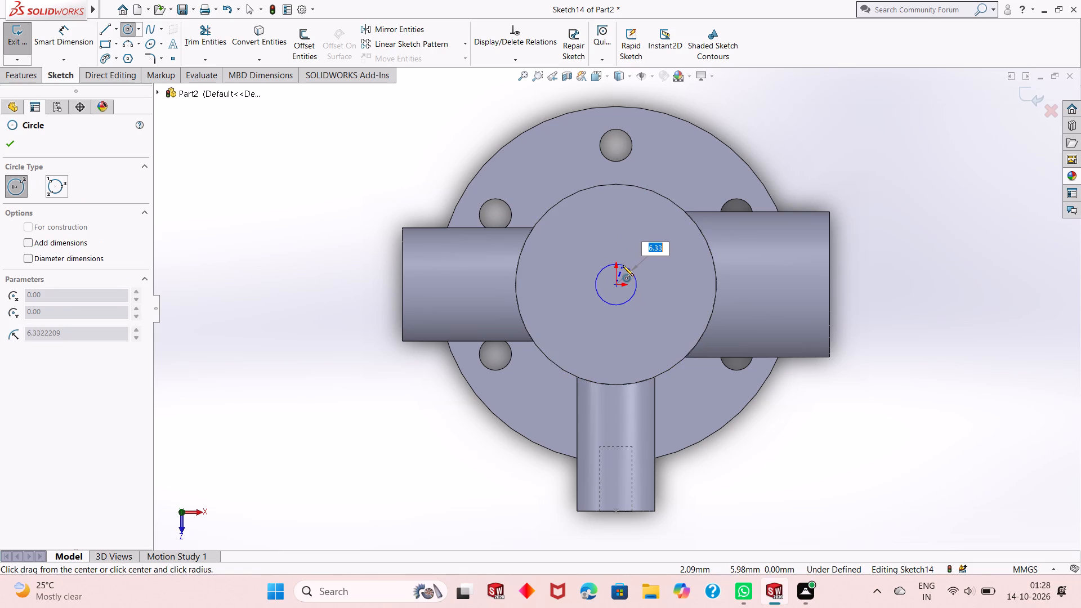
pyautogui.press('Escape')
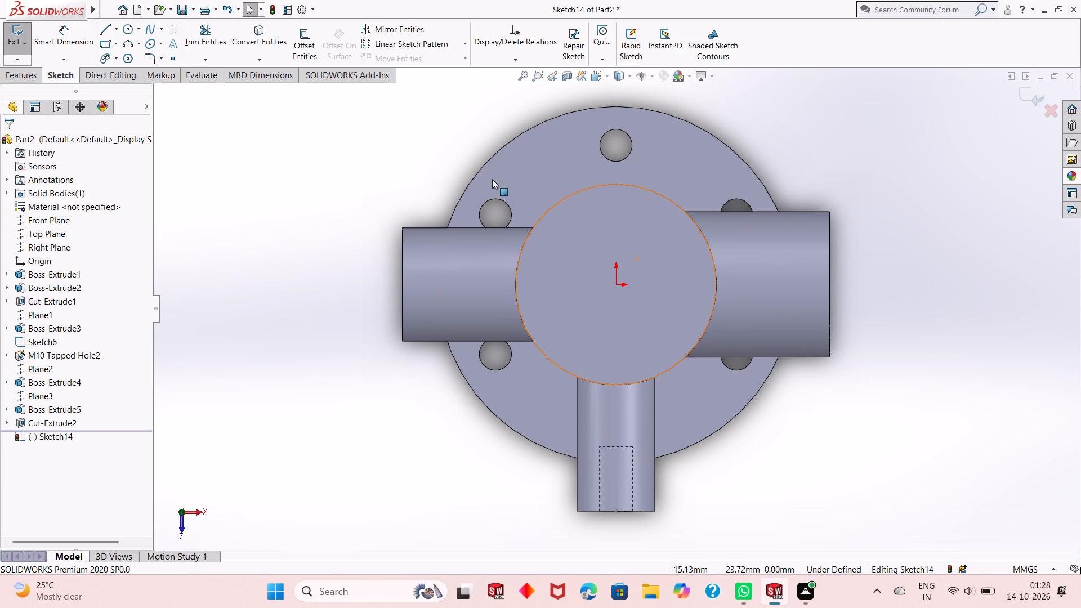
# Draw a circle about 35 mm in diameter on the boss's top face, centred on the origin.
pyautogui.click(127, 28)
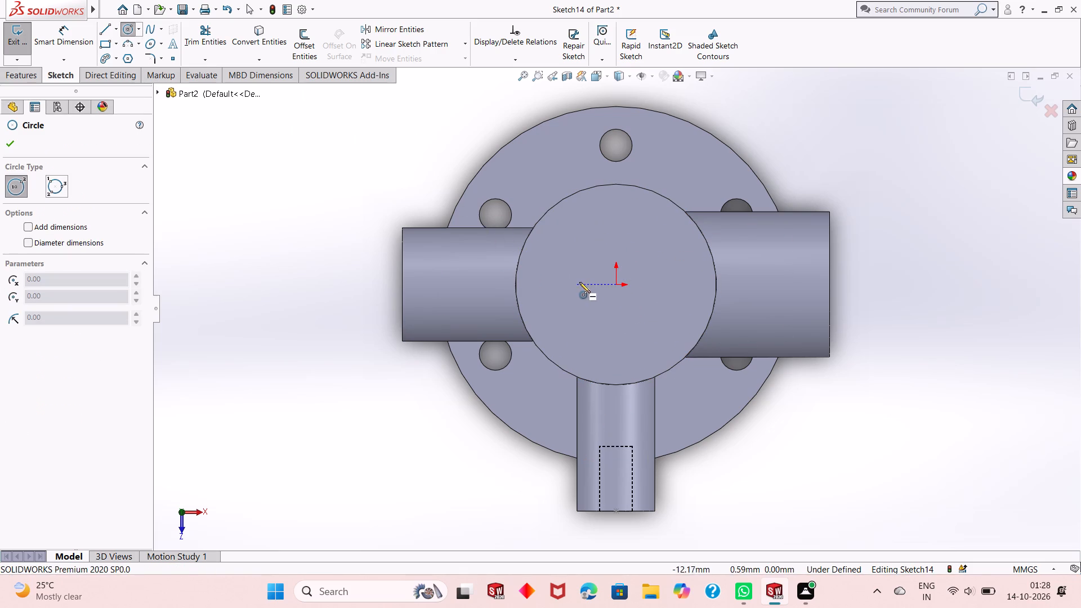
pyautogui.click(618, 284)
pyautogui.click(616, 228)
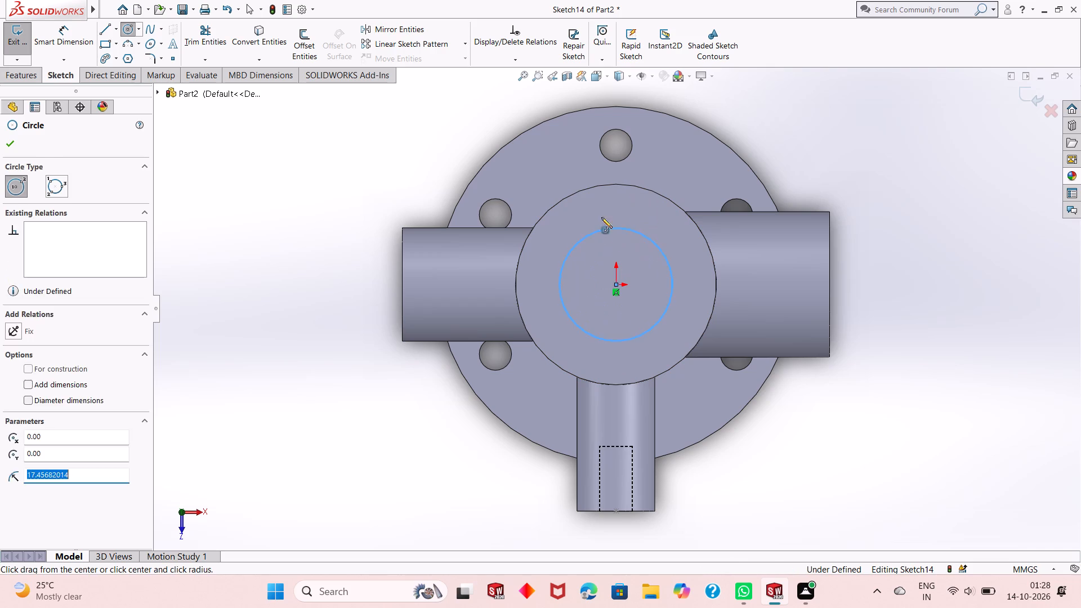
pyautogui.press('Escape')
pyautogui.press('Escape')
# Dimension the origin-centred circle's diameter as 48 mm.
pyautogui.click(88, 35)
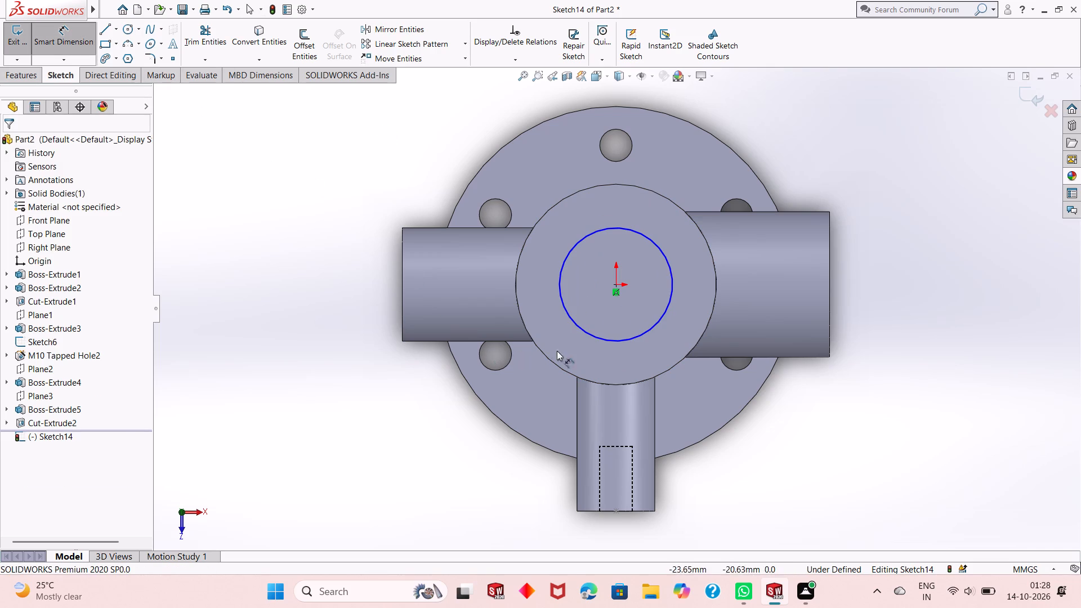
pyautogui.click(605, 337)
pyautogui.click(379, 439)
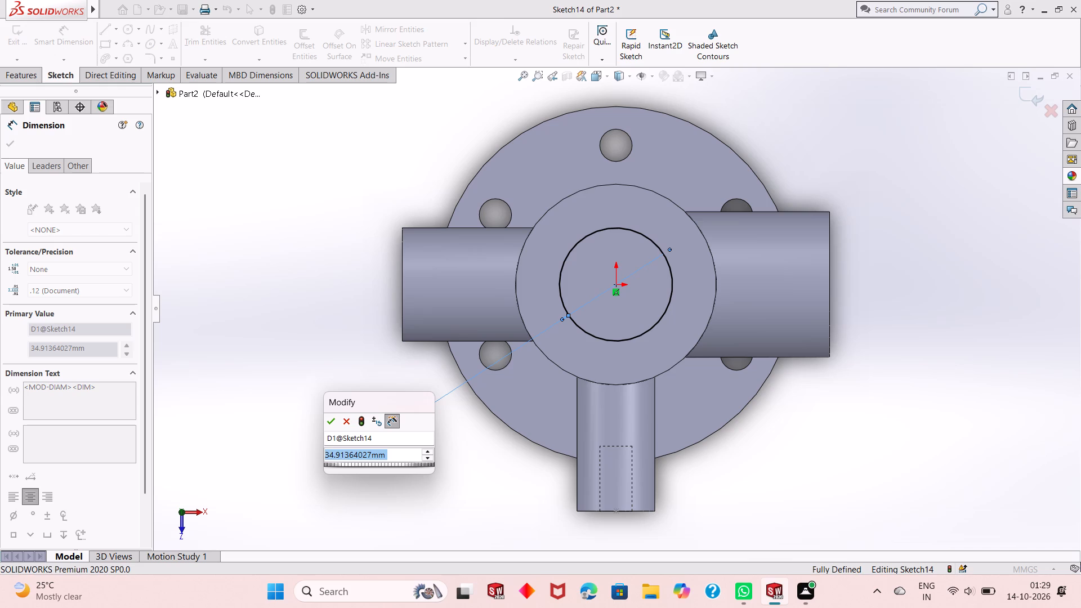
pyautogui.write('48')
pyautogui.press('Return')
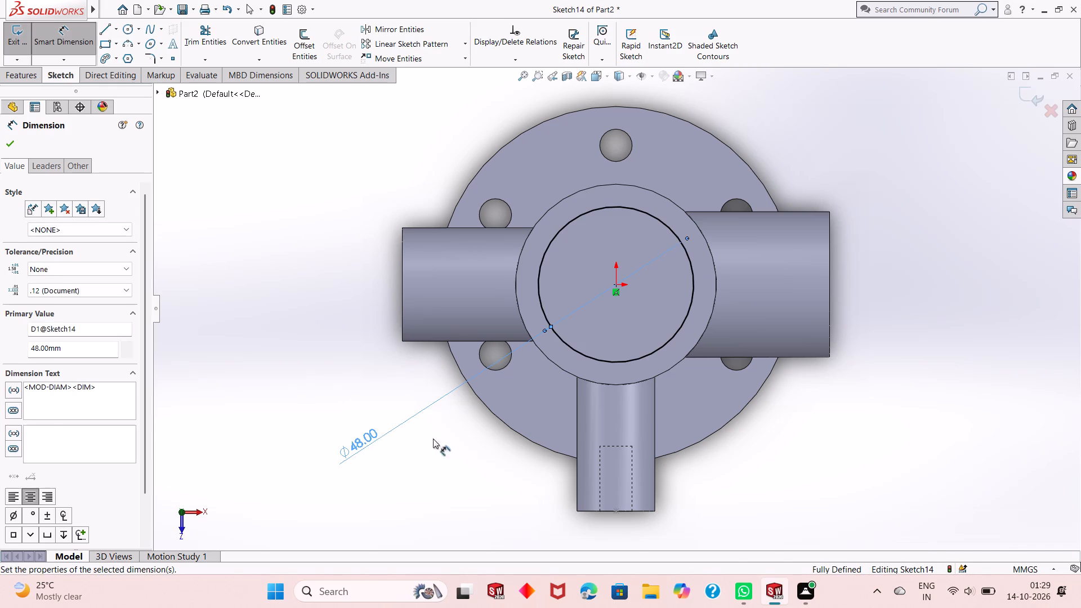
pyautogui.press('Escape')
pyautogui.press('Escape')
# Convert the 48 mm circle to construction geometry.
pyautogui.click(612, 210)
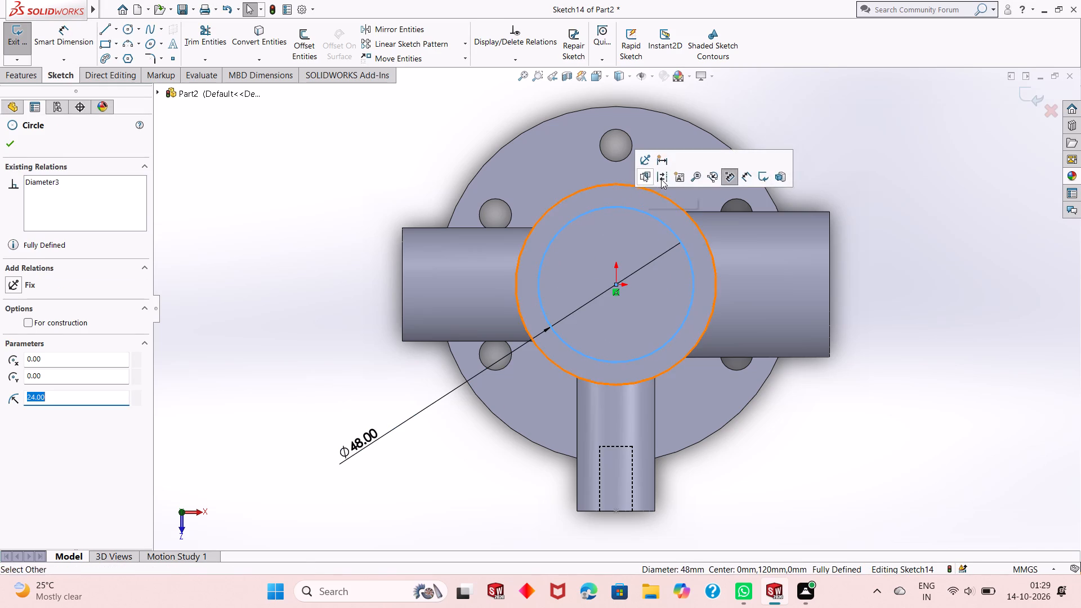
pyautogui.click(662, 179)
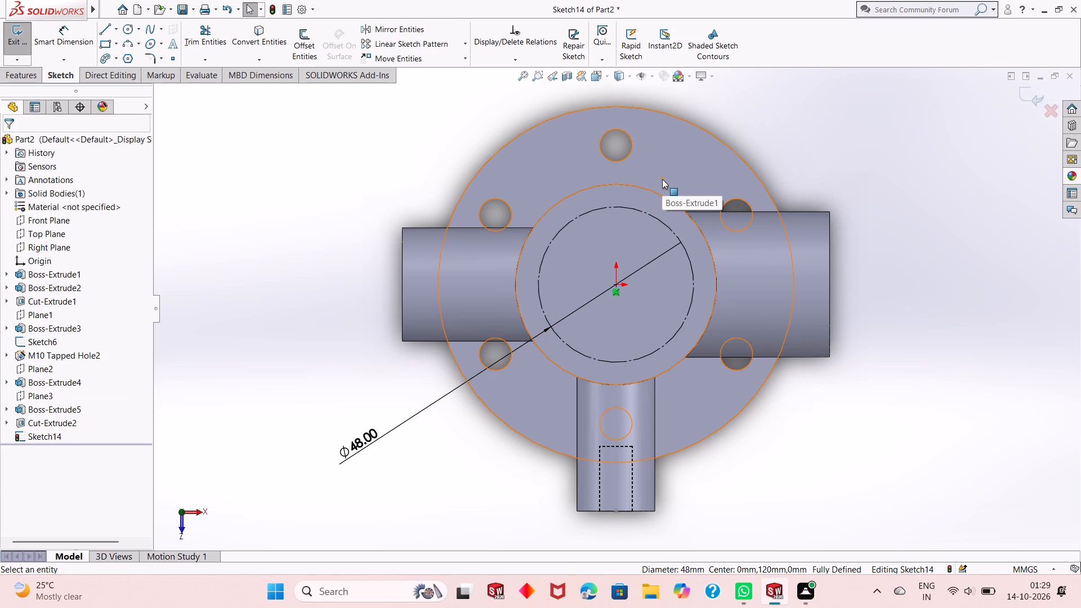
pyautogui.press('Escape')
# Draw a small circle about 8.8 mm in diameter on the 48 mm construction circle, centred vertically above the origin.
pyautogui.click(130, 37)
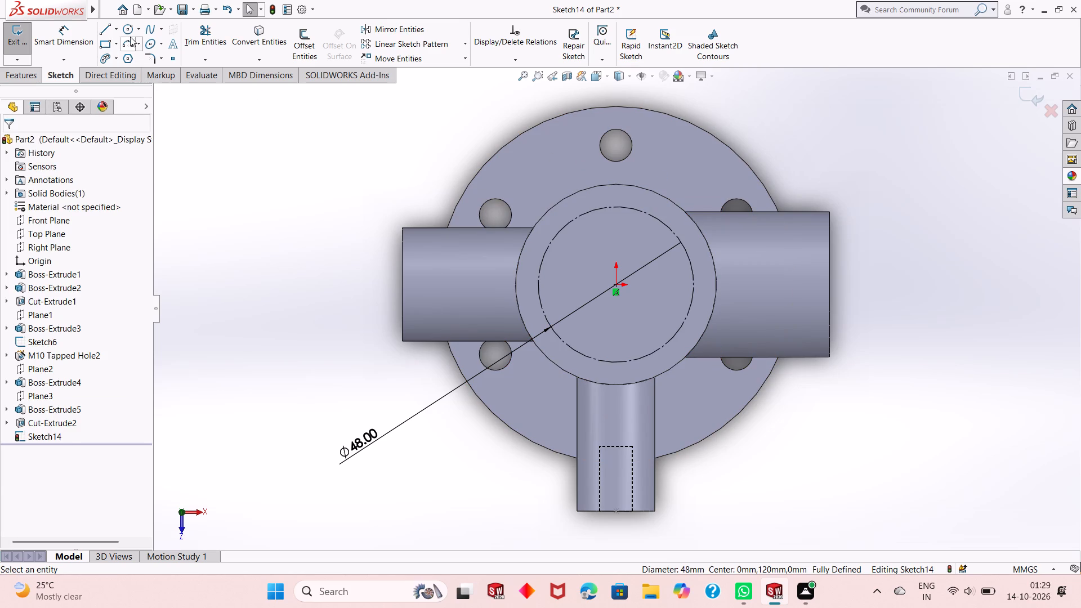
pyautogui.click(120, 32)
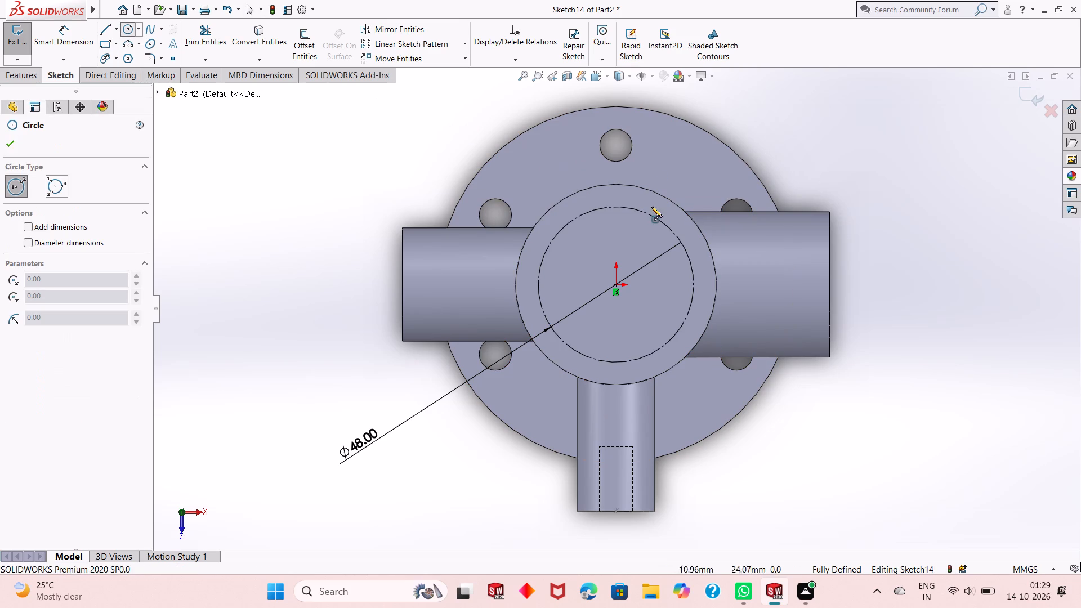
pyautogui.click(615, 210)
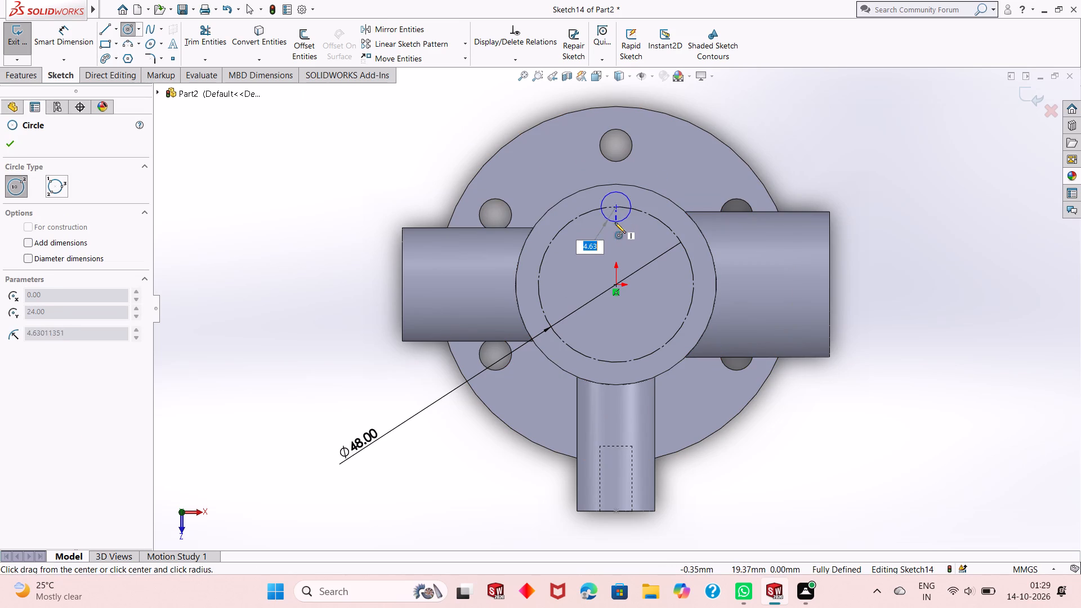
pyautogui.click(621, 220)
pyautogui.rightClick(410, 165)
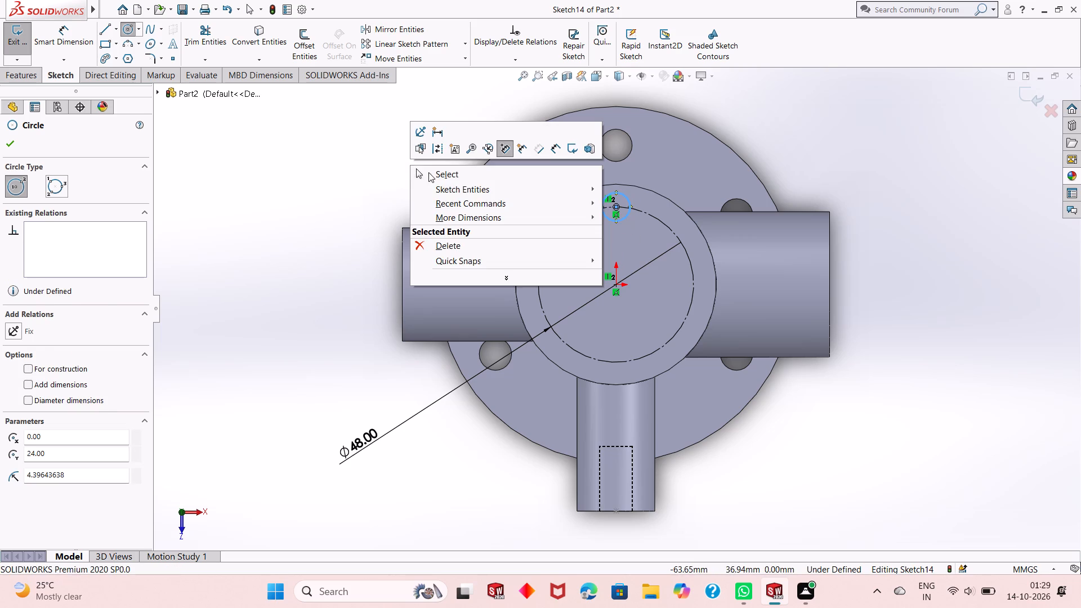
pyautogui.click(428, 172)
# Dimension the small circle's diameter as 6 mm.
pyautogui.click(70, 37)
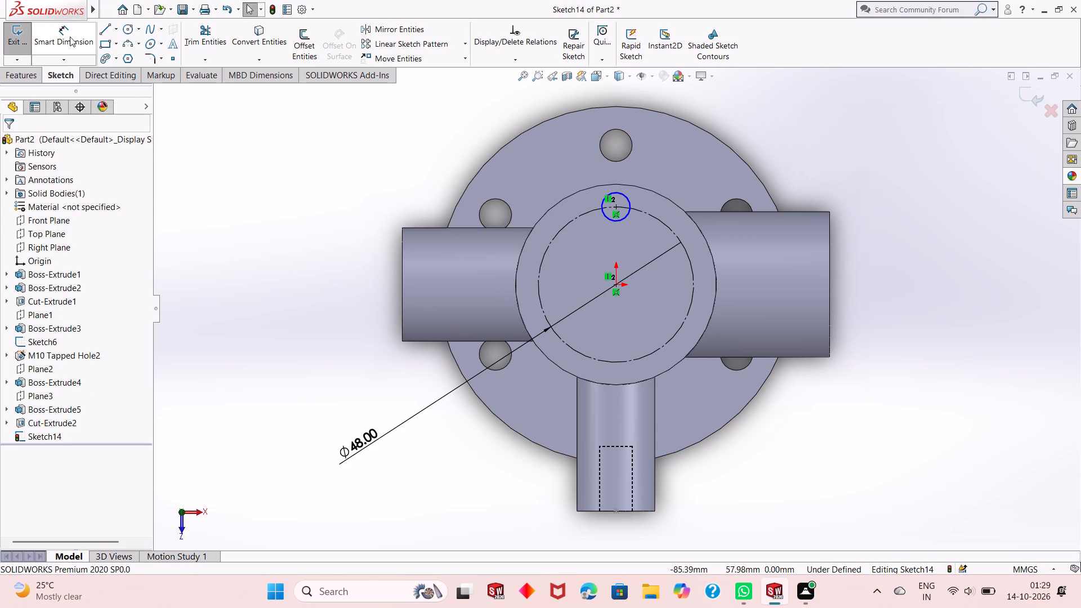
pyautogui.click(617, 223)
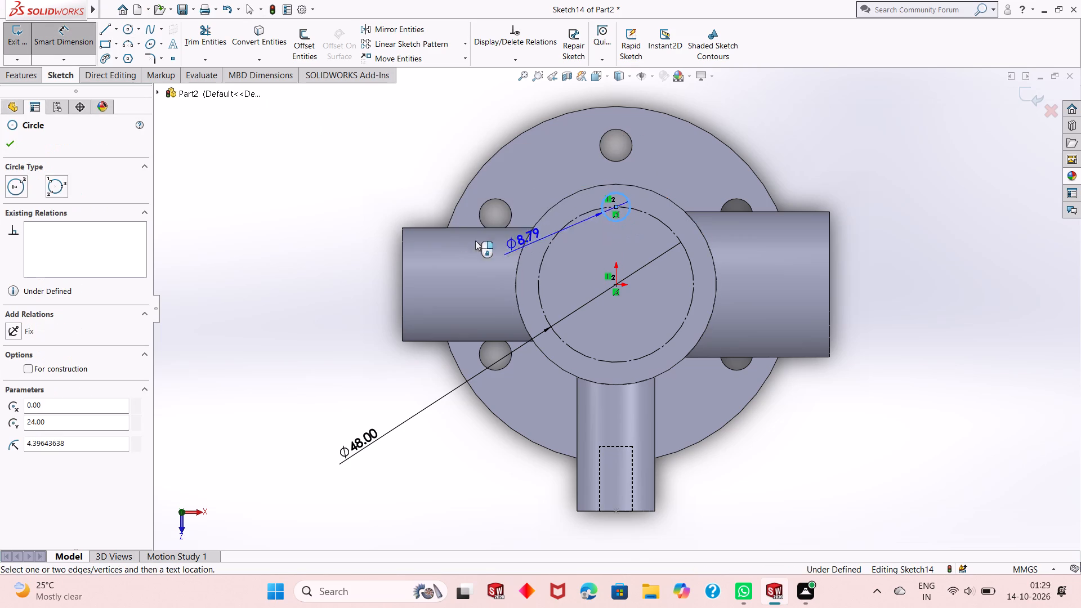
pyautogui.click(374, 182)
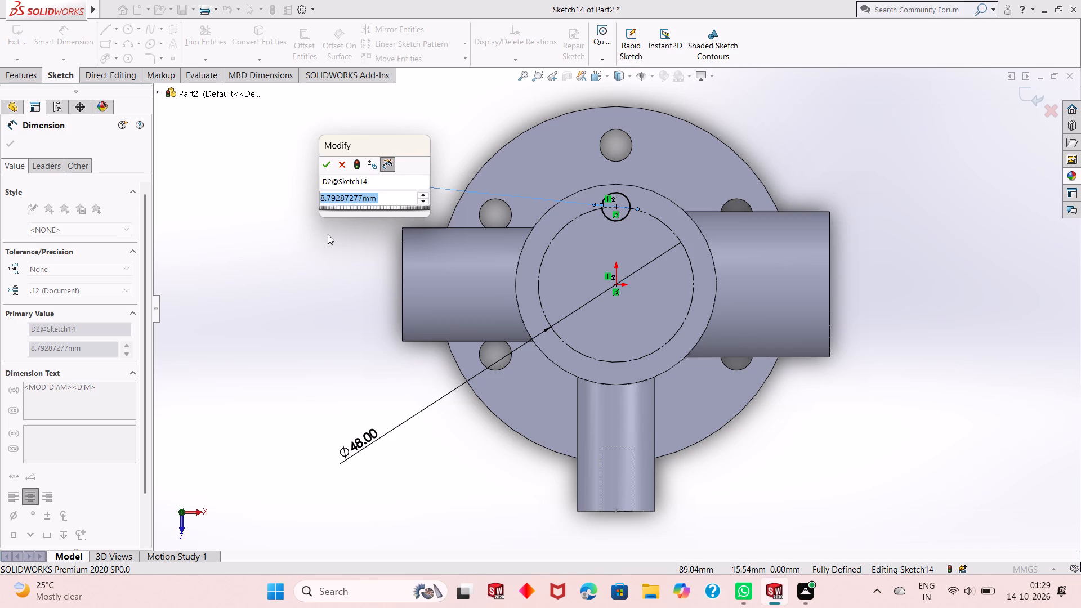
pyautogui.press('6')
pyautogui.press('Return')
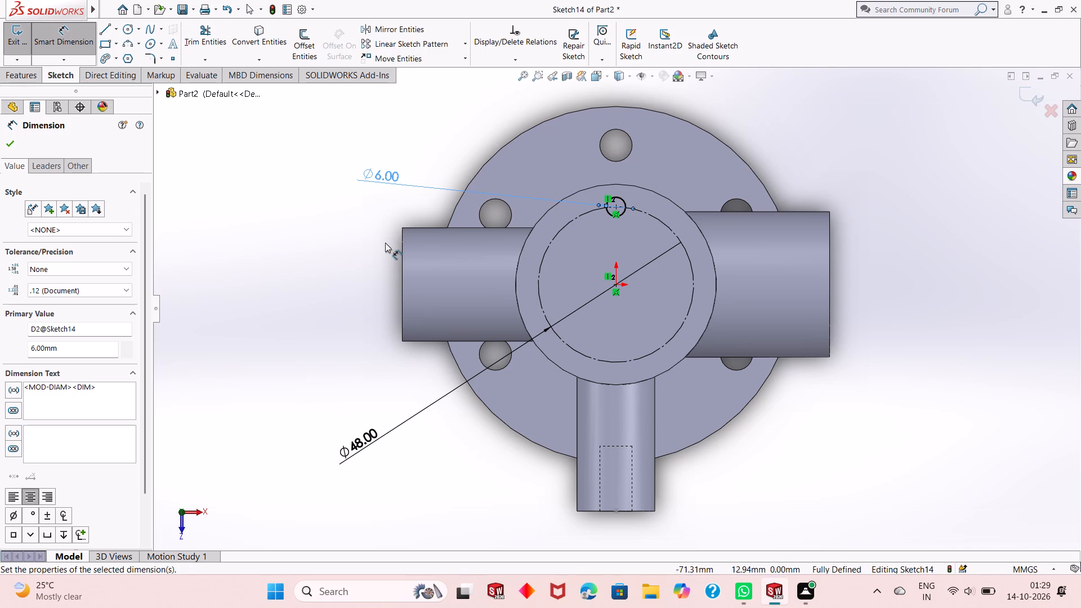
pyautogui.scroll(-7, 597, 206)
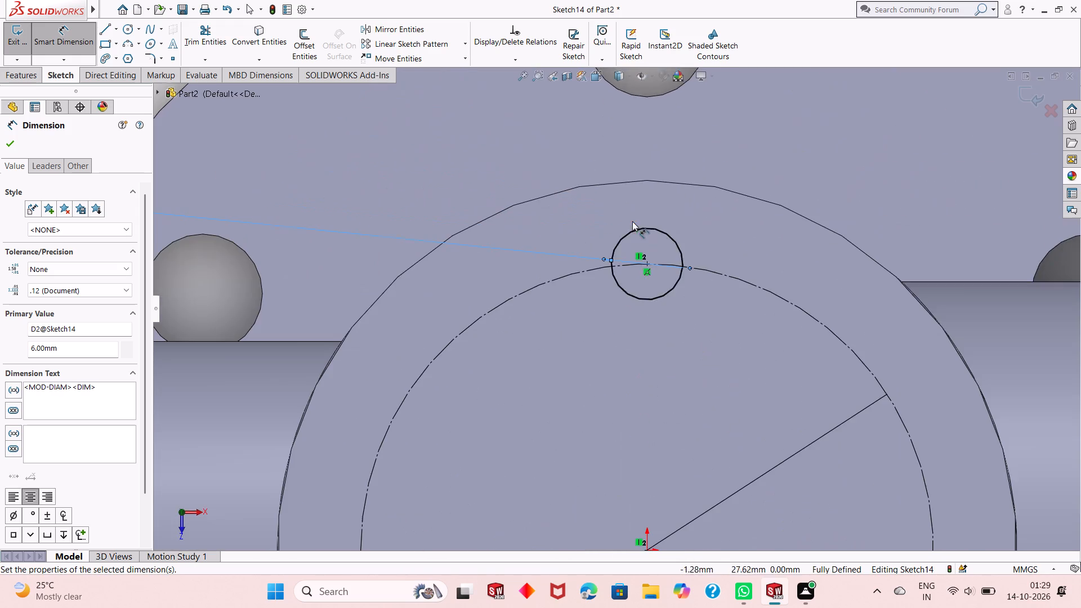
pyautogui.scroll(-2, 690, 264)
pyautogui.scroll(2, 627, 298)
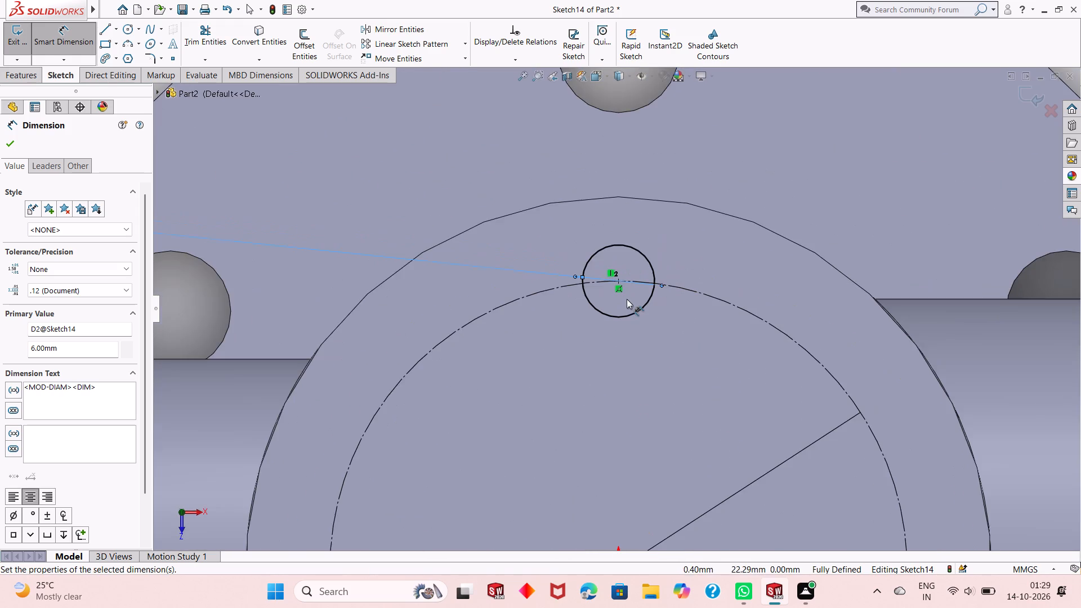
pyautogui.scroll(4, 628, 299)
pyautogui.click(630, 307)
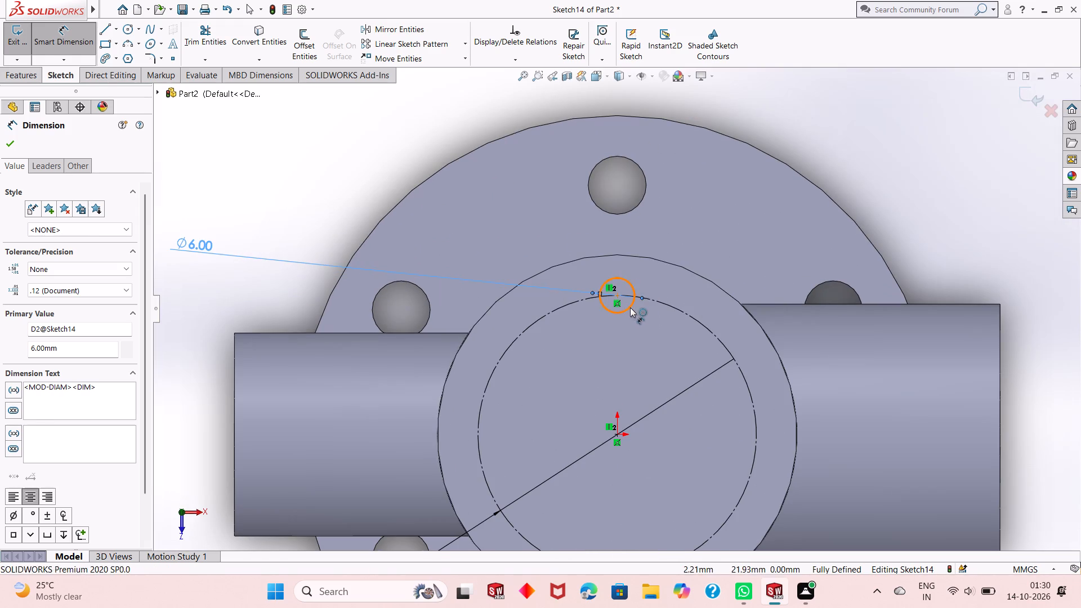
pyautogui.press('Escape')
pyautogui.press('Escape')
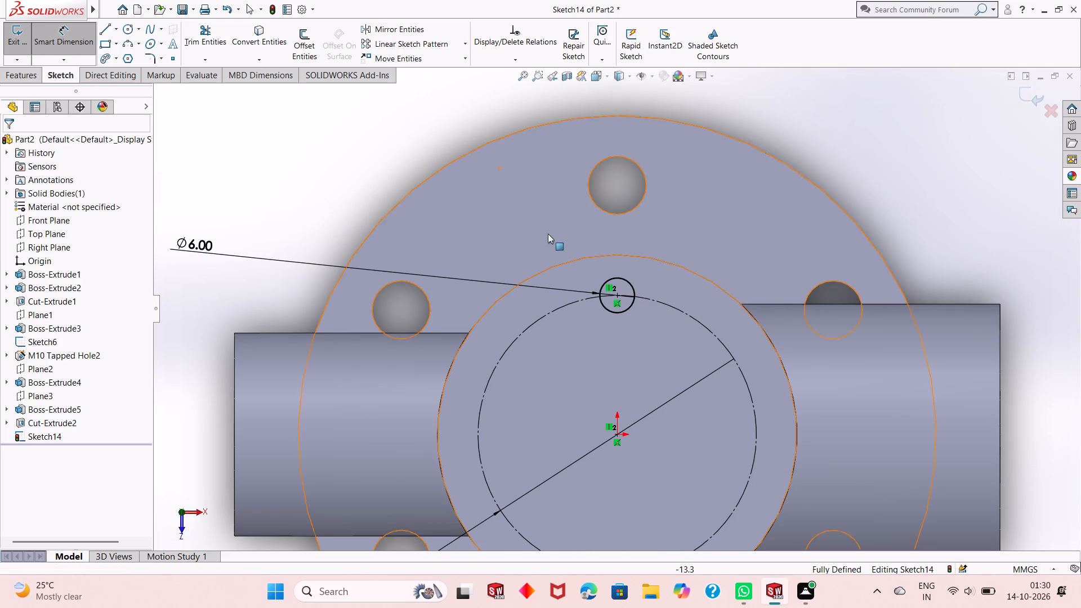
pyautogui.press('Escape')
pyautogui.press('Escape')
pyautogui.press('Escape')
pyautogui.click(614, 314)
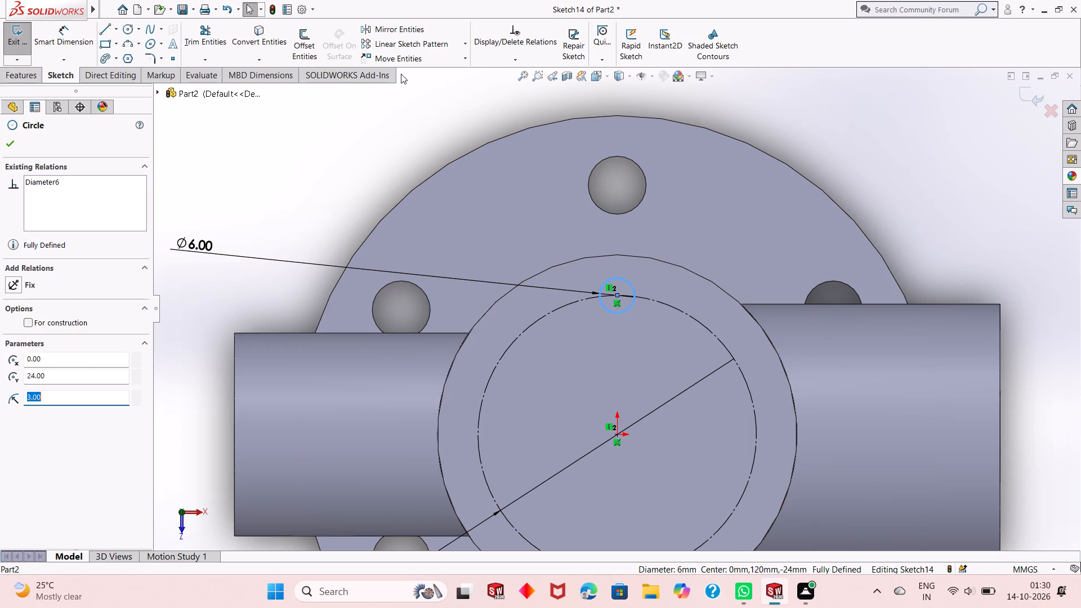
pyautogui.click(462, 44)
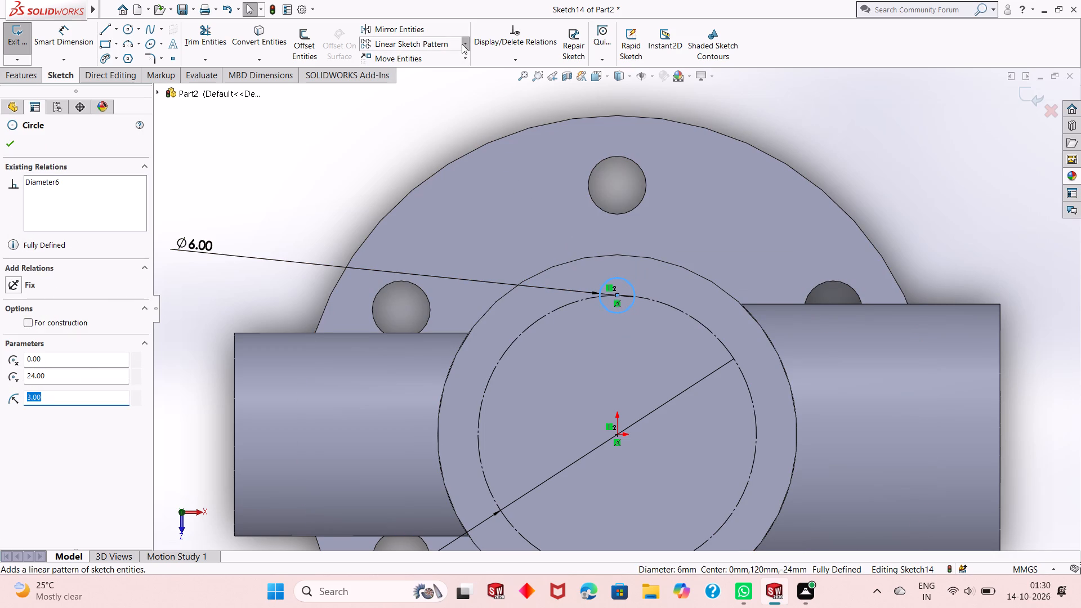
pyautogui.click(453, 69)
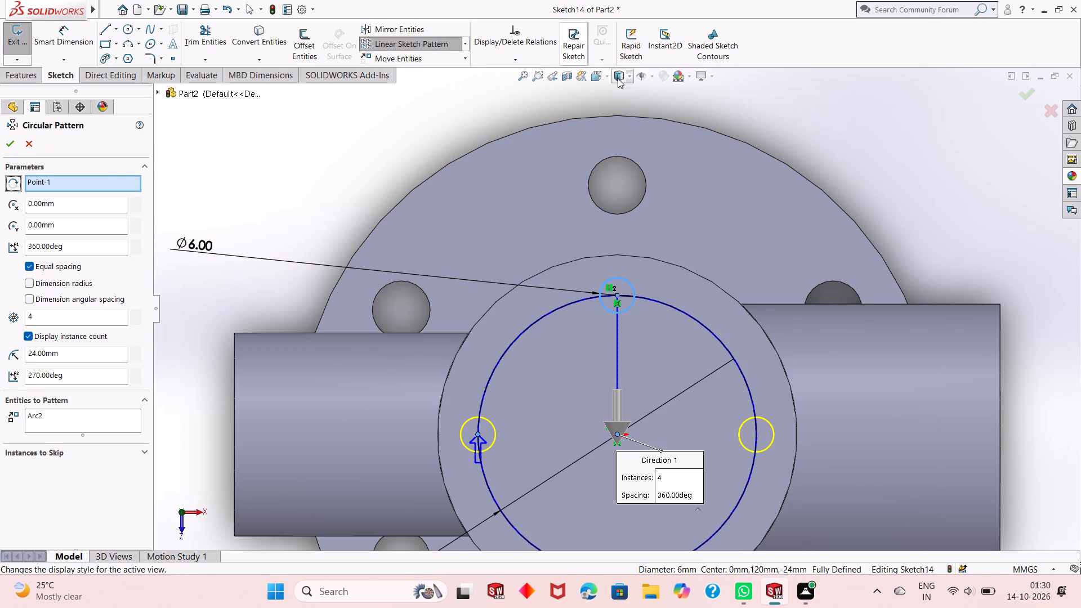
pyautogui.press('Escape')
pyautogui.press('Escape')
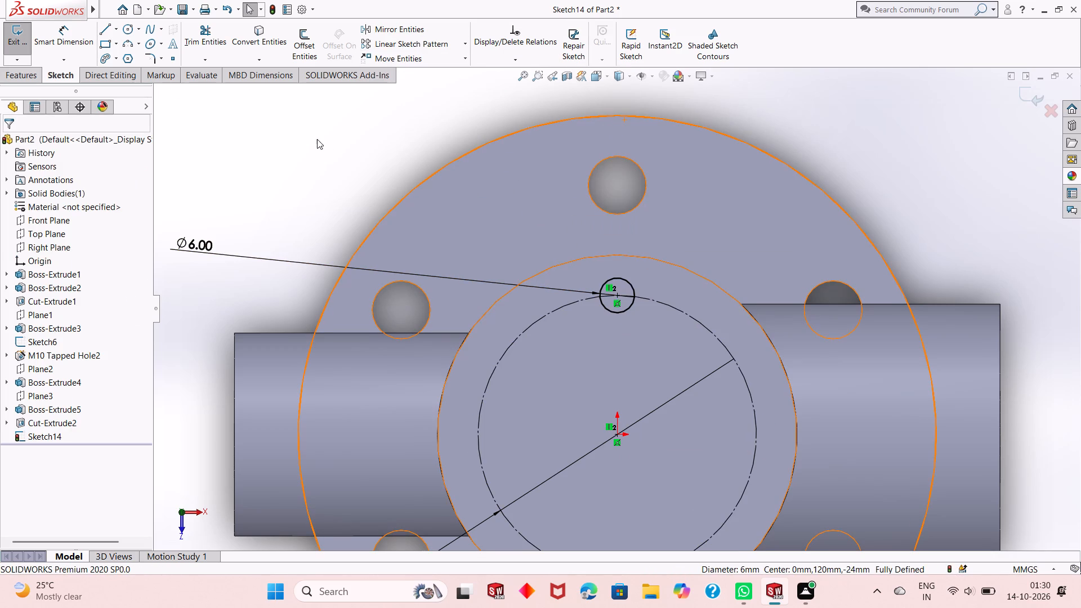
# Circular-pattern the 6 mm circle about the origin with 4 equally spaced instances over 360 degrees.
pyautogui.click(463, 46)
pyautogui.click(460, 70)
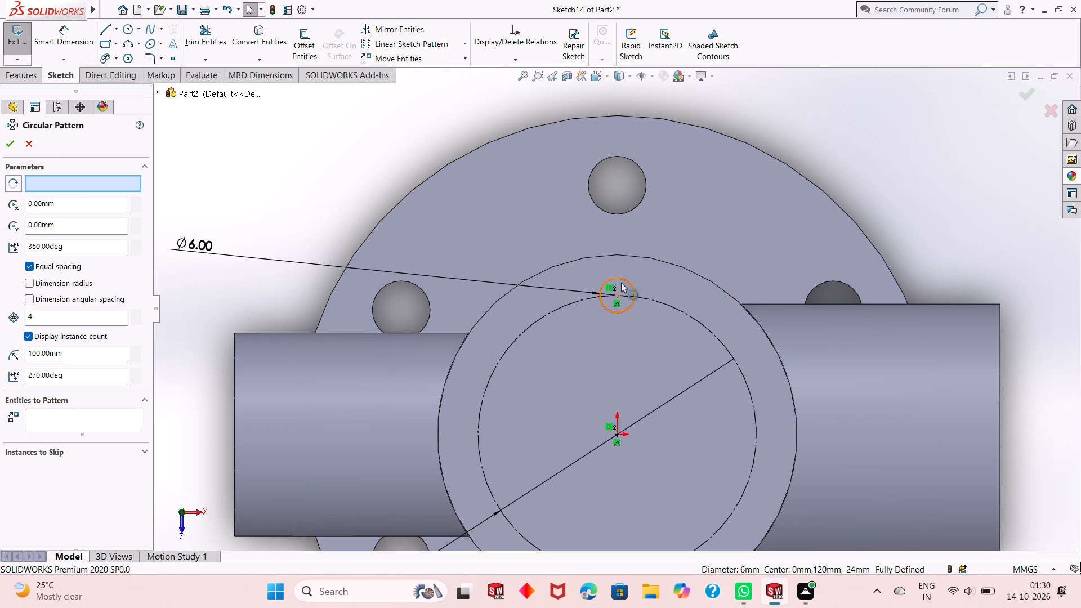
pyautogui.click(629, 309)
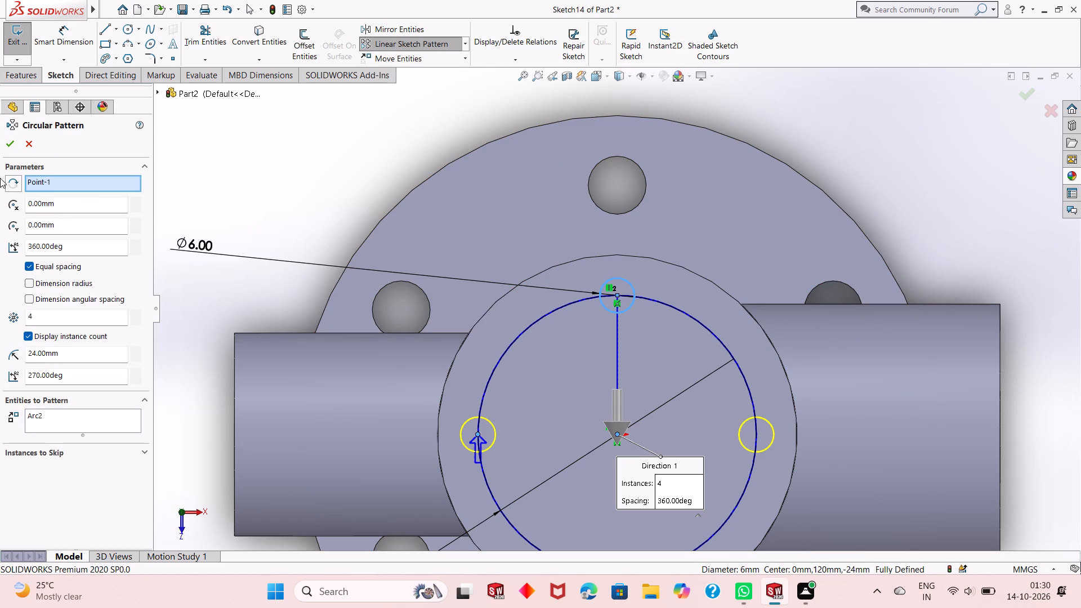
pyautogui.click(12, 146)
pyautogui.scroll(2, 575, 388)
pyautogui.scroll(-2, 605, 377)
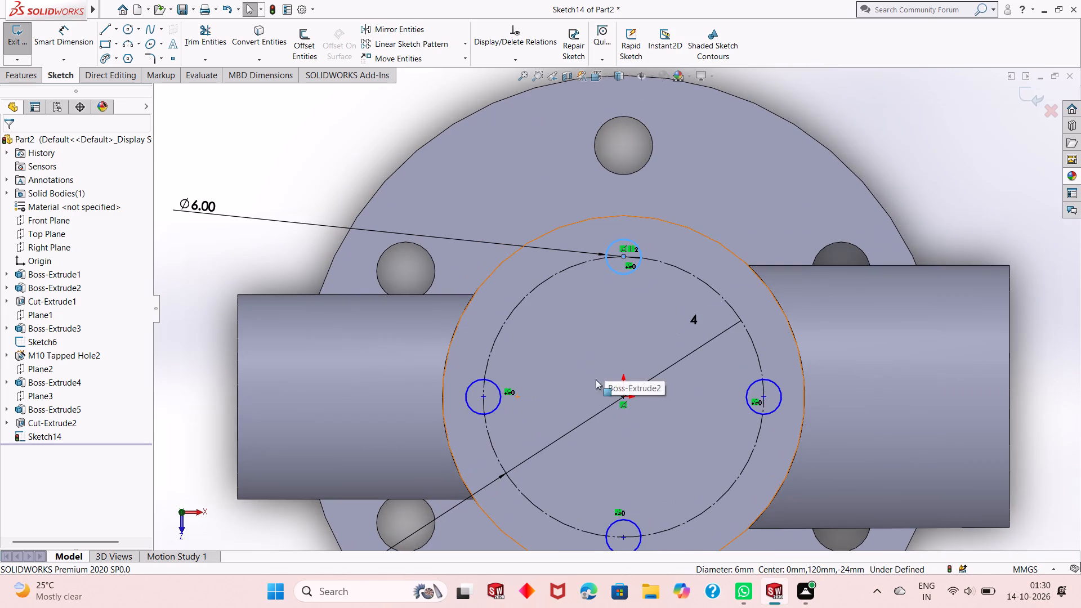
pyautogui.press('Escape')
pyautogui.press('Escape')
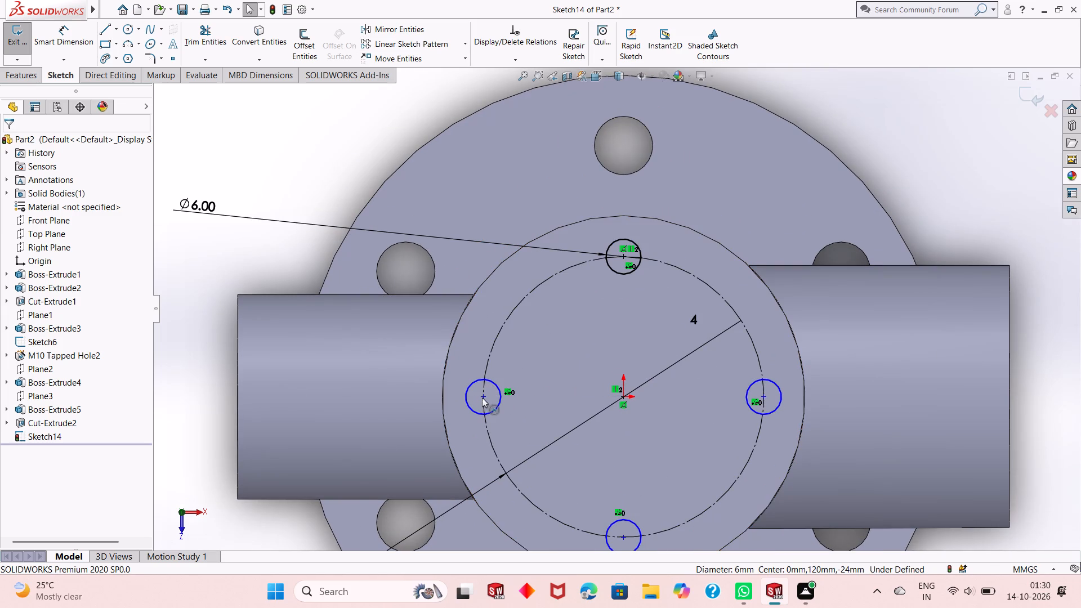
# Make the centres of two patterned circles, the one on the negative X side and the lowest, coincident with the 48 mm construction circle.
pyautogui.click(482, 397)
pyautogui.keyDown('ctrl'); pyautogui.click(486, 407); pyautogui.keyUp('ctrl')
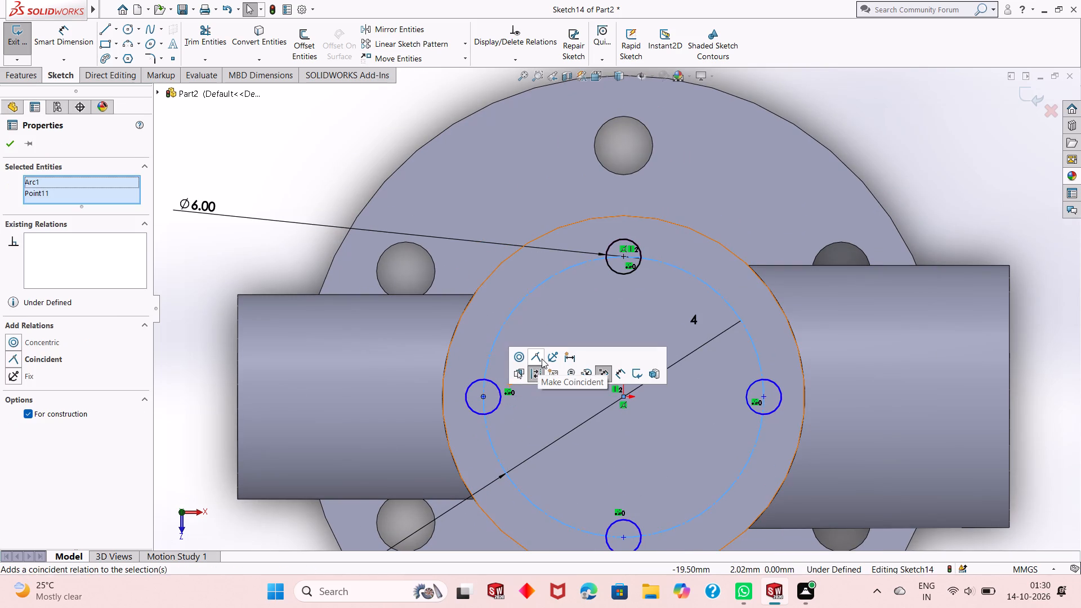
pyautogui.click(539, 357)
pyautogui.press('Escape')
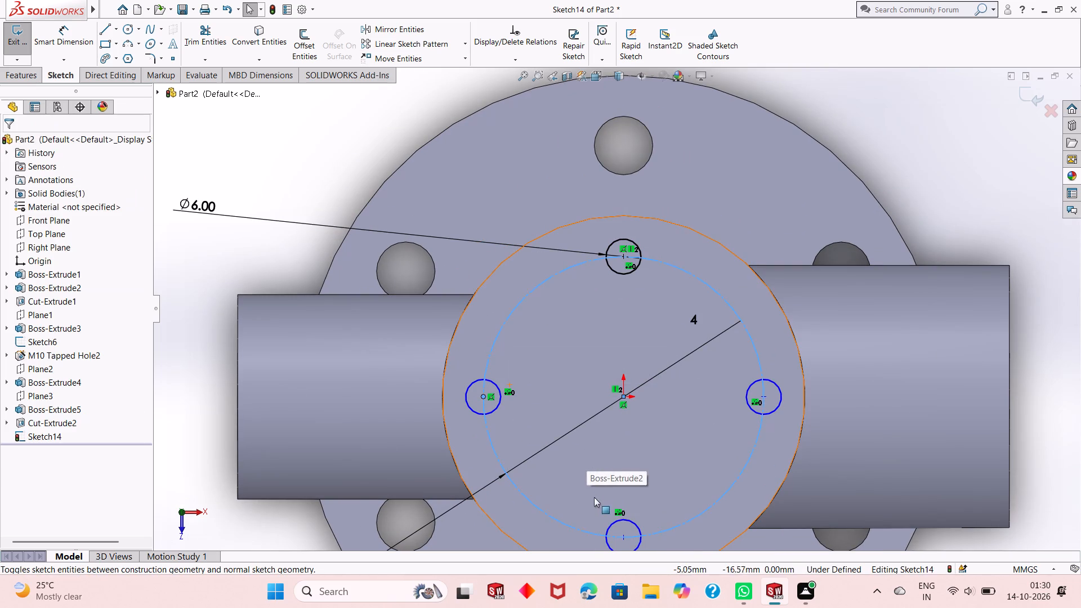
pyautogui.press('Escape')
pyautogui.click(622, 535)
pyautogui.keyDown('ctrl'); pyautogui.click(635, 539); pyautogui.keyUp('ctrl')
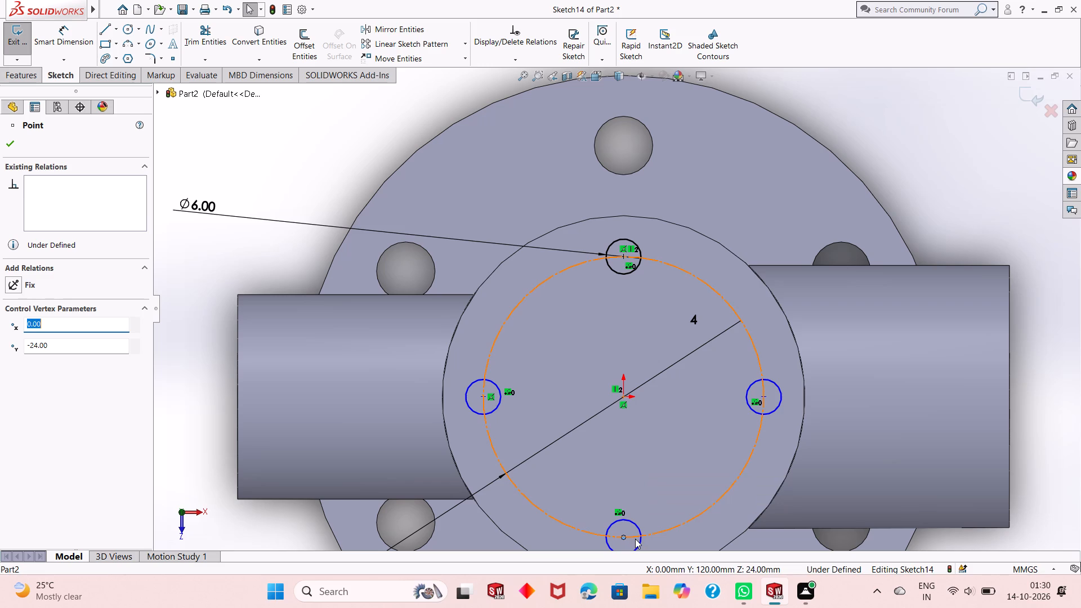
pyautogui.click(685, 487)
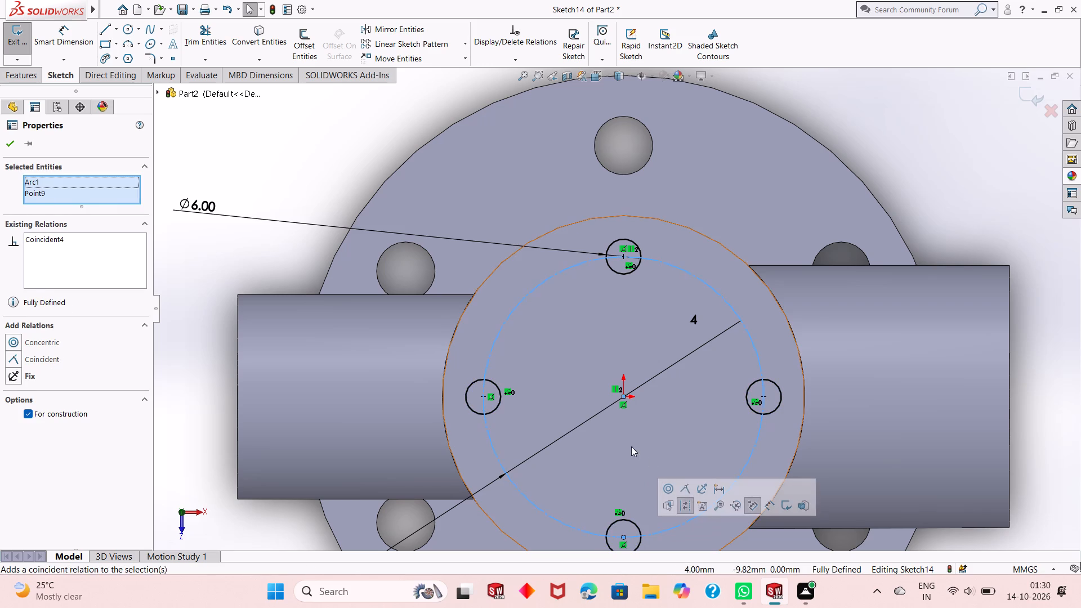
pyautogui.press('Escape')
pyautogui.press('Escape')
# Cut-extrude the four 6 mm circles blind to a depth of 12 mm into the boss's top face.
pyautogui.click(18, 75)
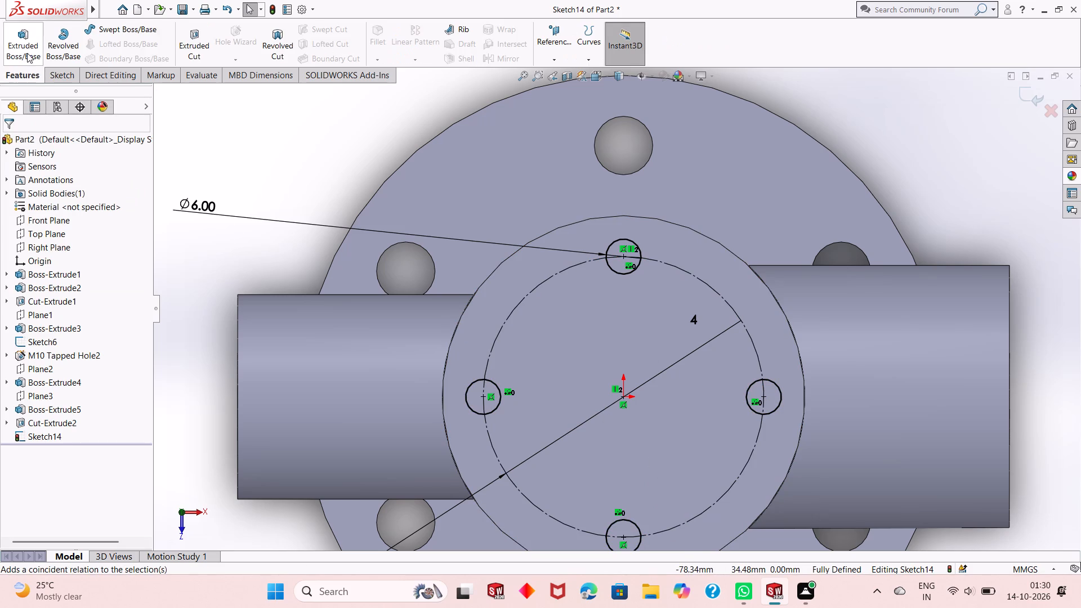
pyautogui.click(201, 51)
pyautogui.moveTo(590, 387); pyautogui.dragTo(584, 299, button='middle')
pyautogui.moveTo(555, 355); pyautogui.dragTo(555, 277, button='middle')
pyautogui.scroll(2, 553, 387)
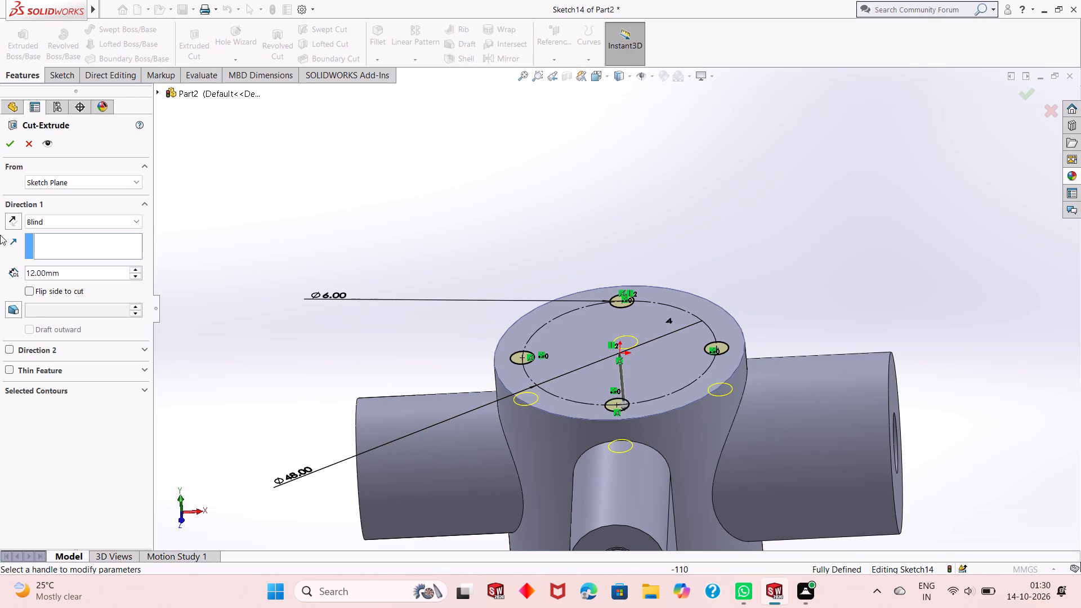
pyautogui.click(0, 145)
pyautogui.click(6, 142)
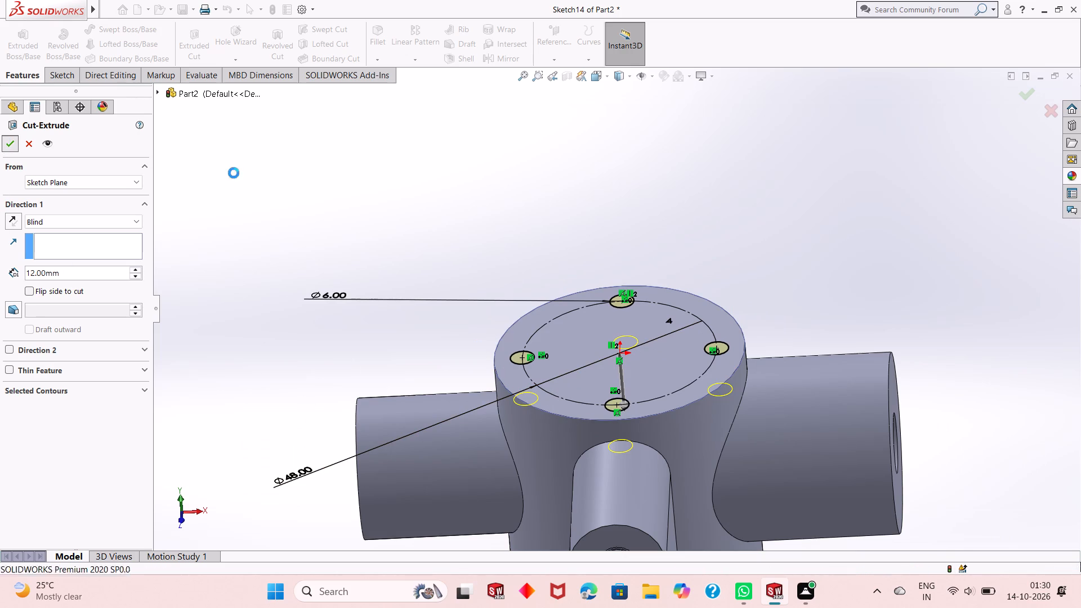
pyautogui.press('Escape')
pyautogui.press('Escape')
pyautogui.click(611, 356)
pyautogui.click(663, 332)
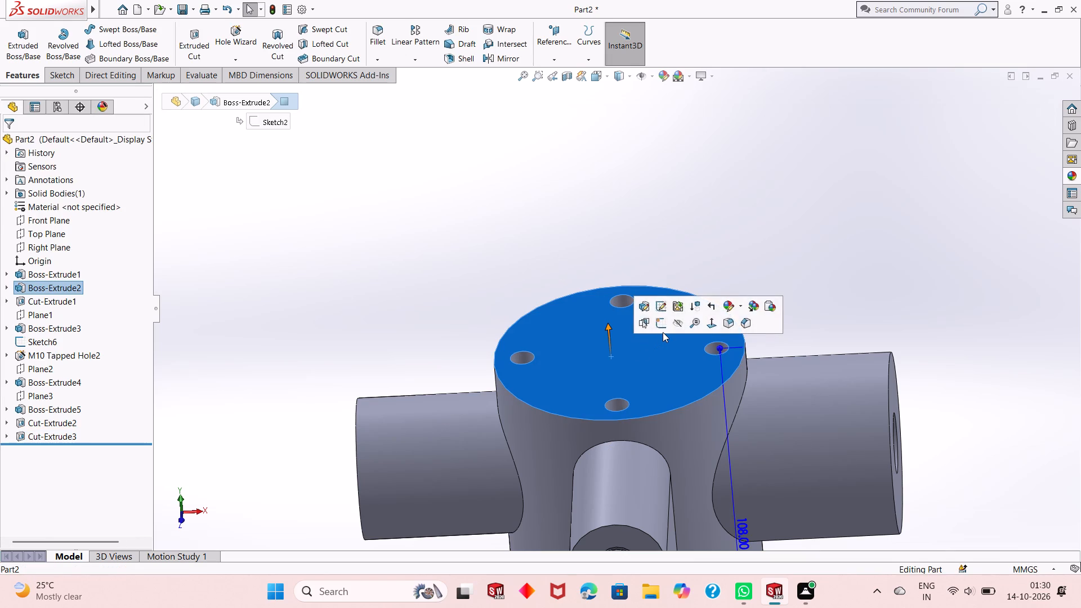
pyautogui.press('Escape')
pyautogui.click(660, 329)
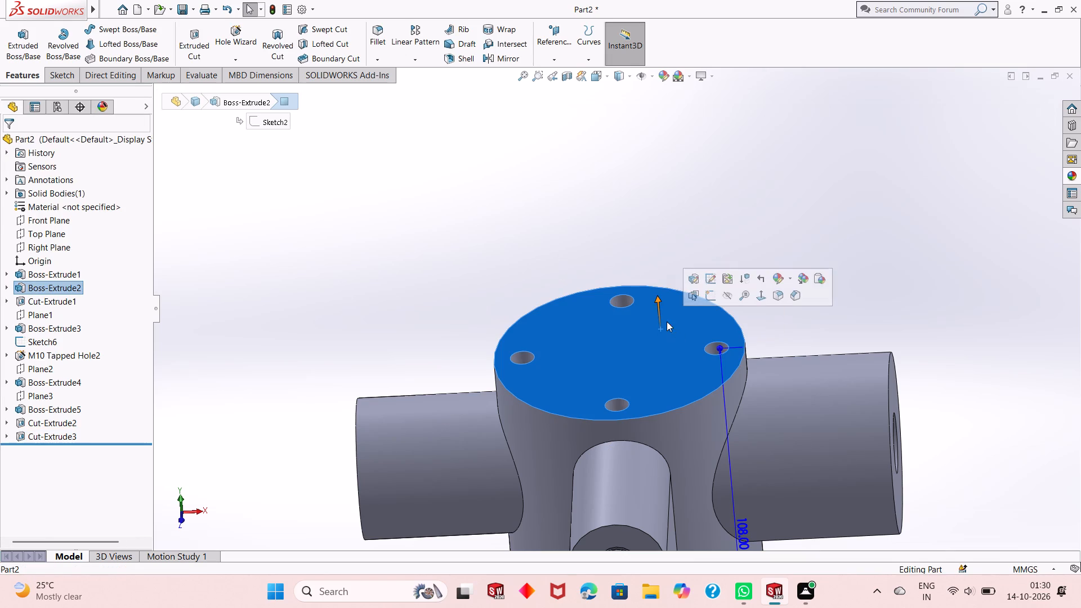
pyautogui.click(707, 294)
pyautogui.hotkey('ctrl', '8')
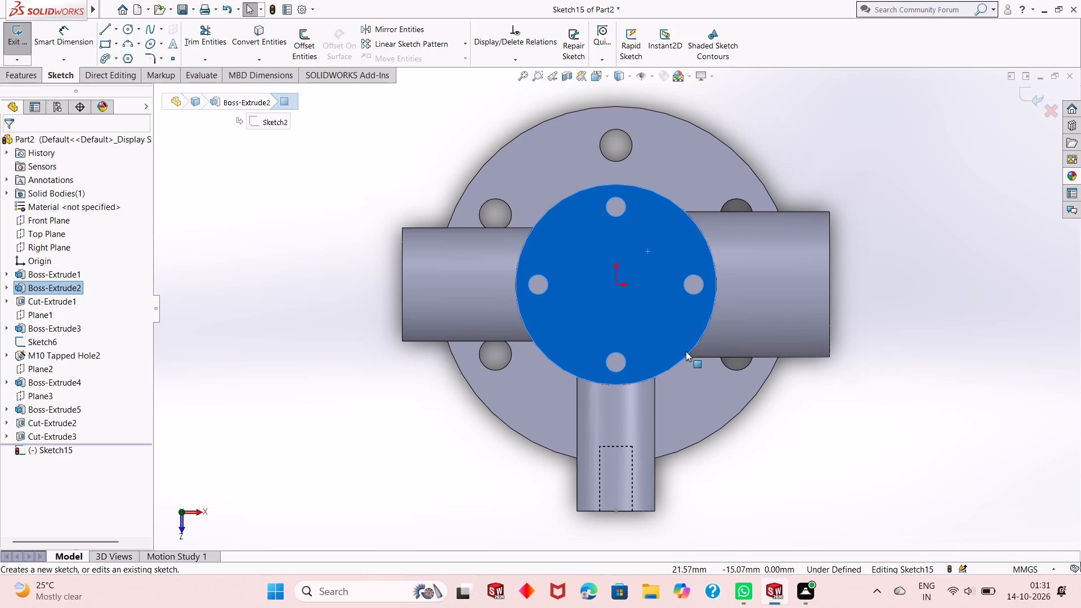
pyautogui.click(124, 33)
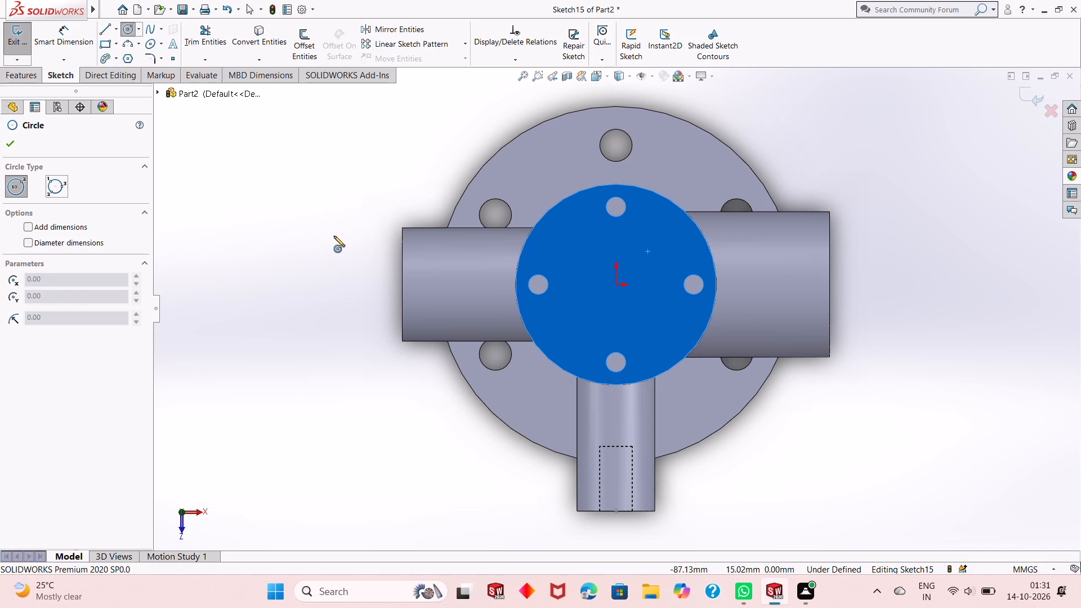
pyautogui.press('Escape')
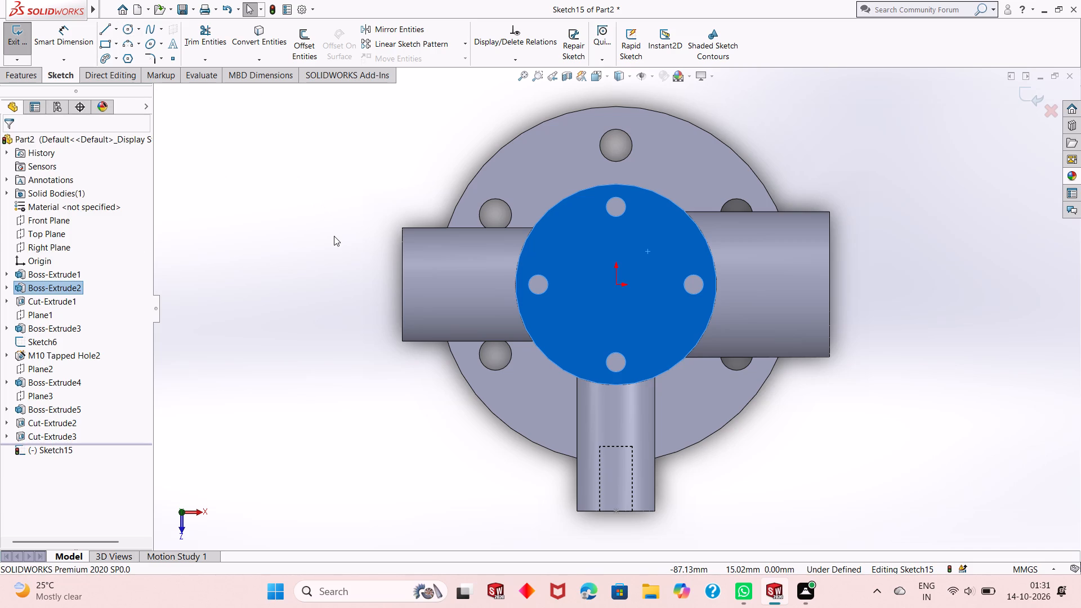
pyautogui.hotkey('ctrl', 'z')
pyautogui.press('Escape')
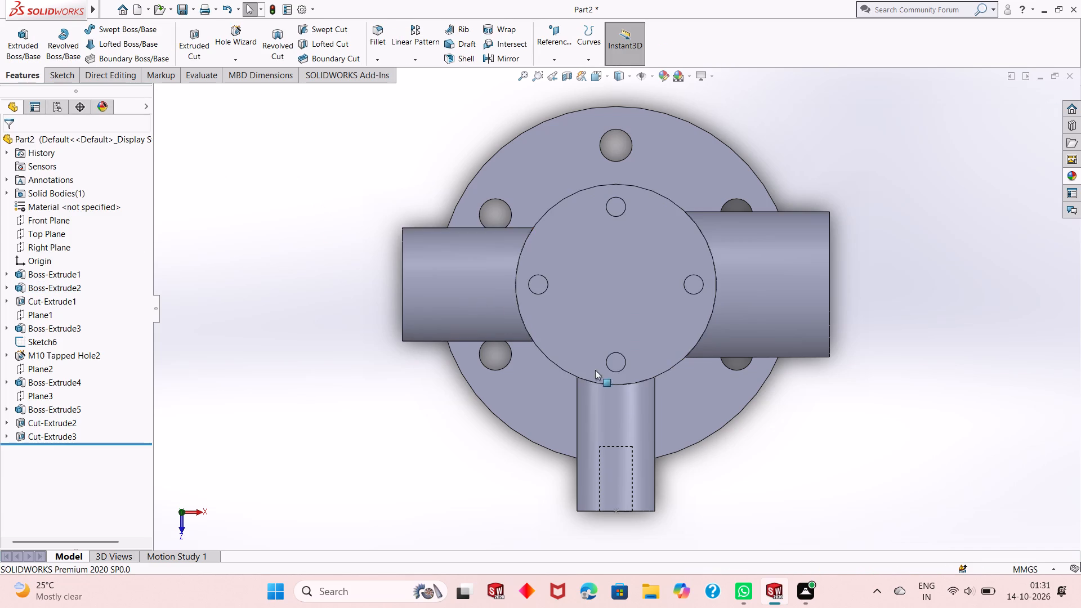
# Sketch an origin-centred circle about 62.3 mm in diameter on the underside of the flanged base.
pyautogui.moveTo(620, 400); pyautogui.dragTo(632, 256, button='middle')
pyautogui.moveTo(674, 408); pyautogui.dragTo(662, 271, button='middle')
pyautogui.scroll(2, 598, 309)
pyautogui.moveTo(659, 411); pyautogui.dragTo(659, 410, button='middle')
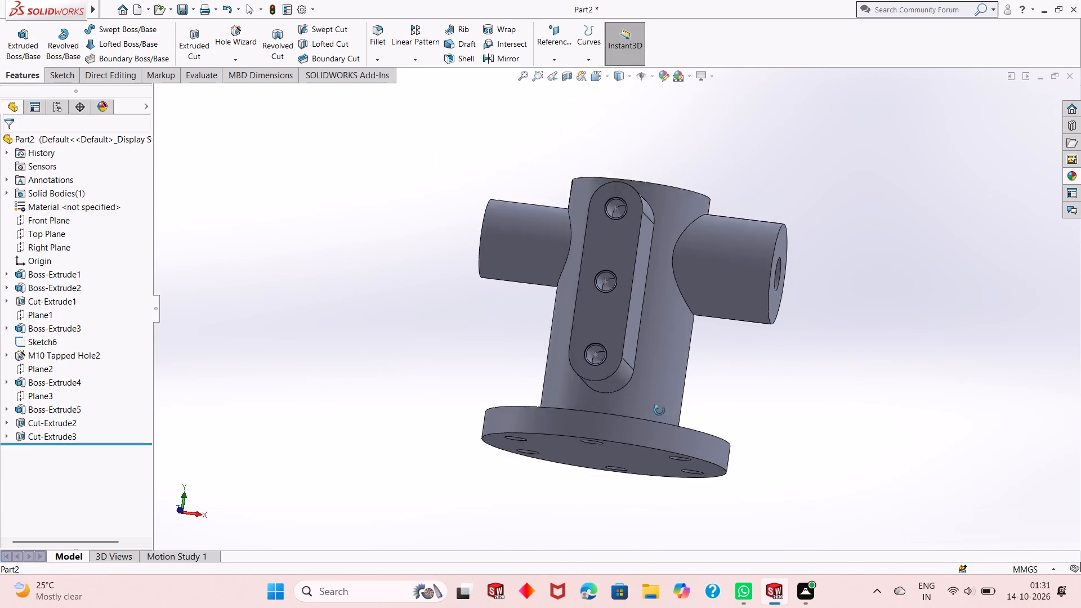
pyautogui.moveTo(659, 410); pyautogui.dragTo(673, 240, button='middle')
pyautogui.click(611, 320)
pyautogui.click(659, 287)
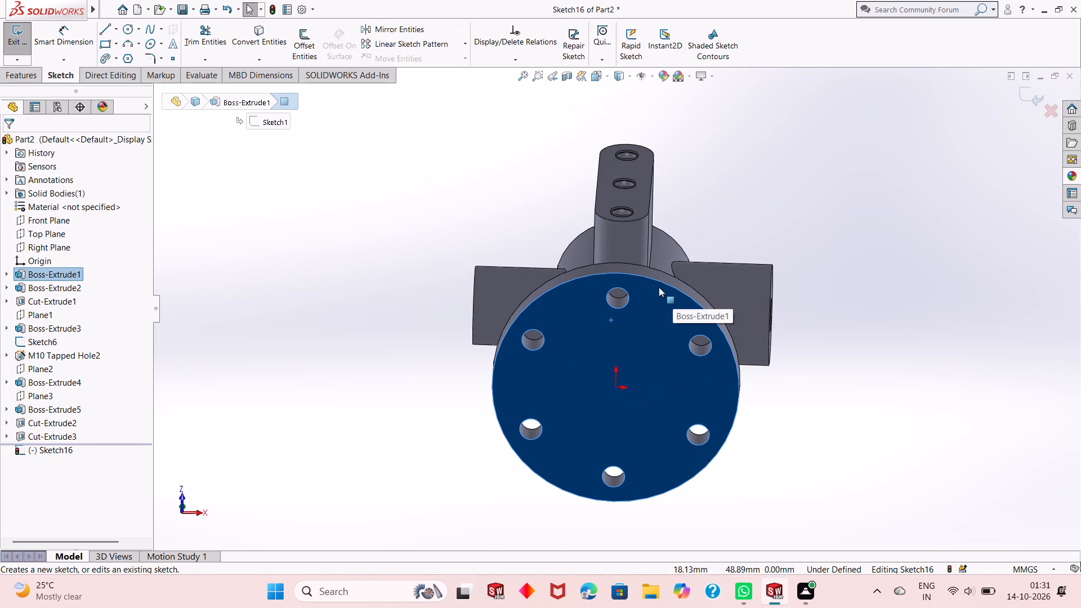
pyautogui.hotkey('ctrl', '8')
pyautogui.press('Escape')
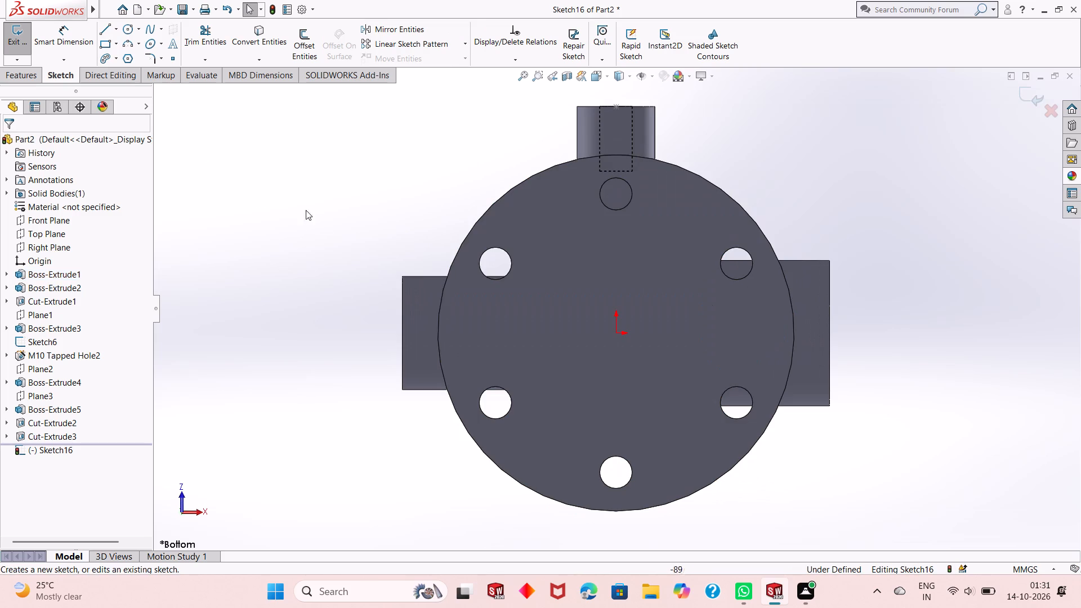
pyautogui.click(126, 35)
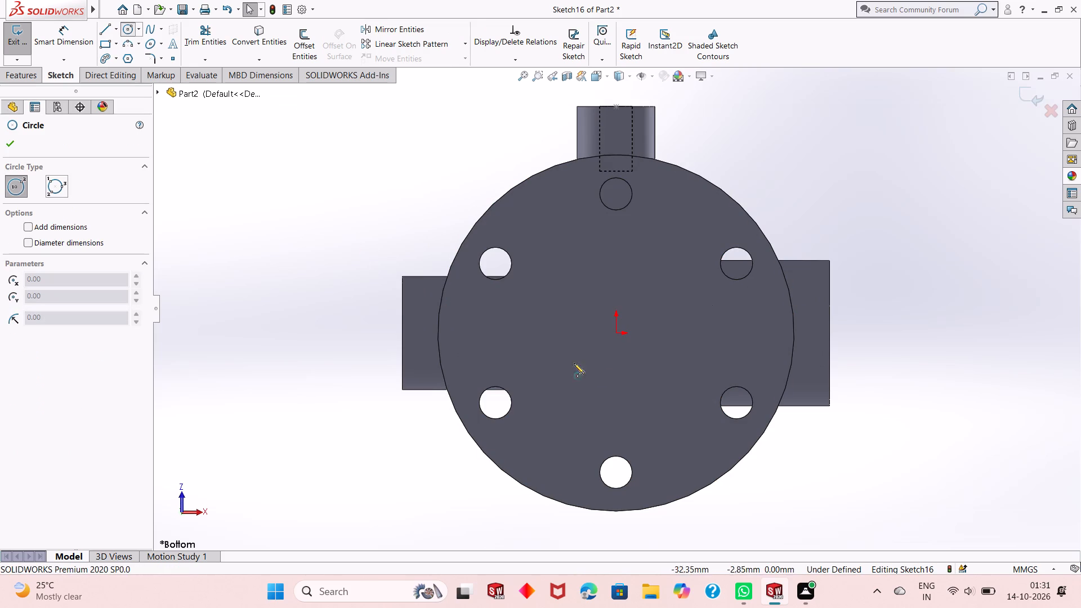
pyautogui.click(618, 336)
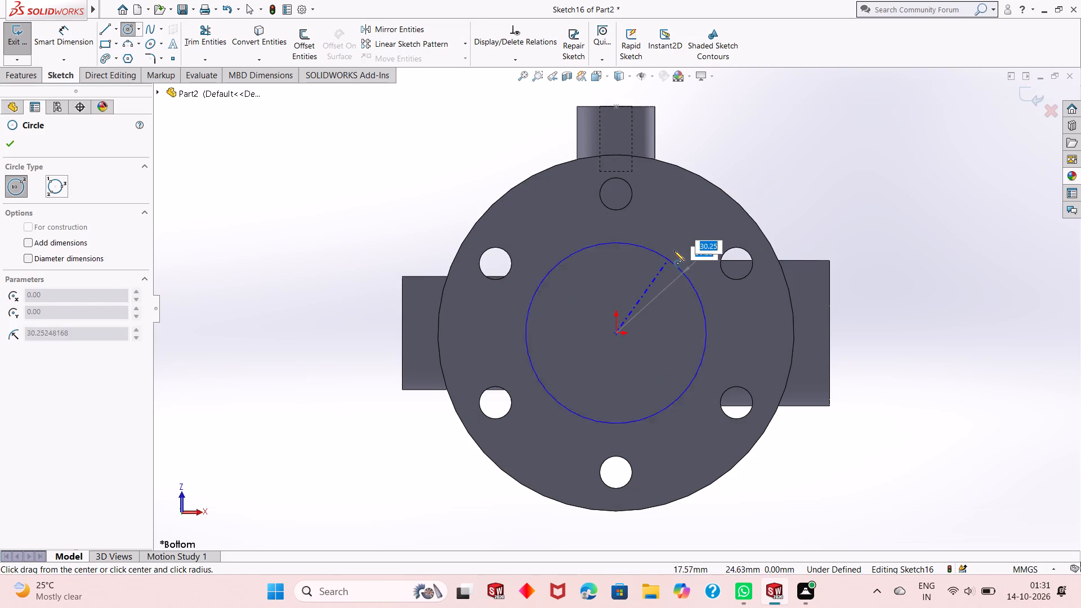
pyautogui.click(674, 251)
pyautogui.press('Escape')
# Dimension the underside circle's diameter as 65 mm.
pyautogui.click(80, 38)
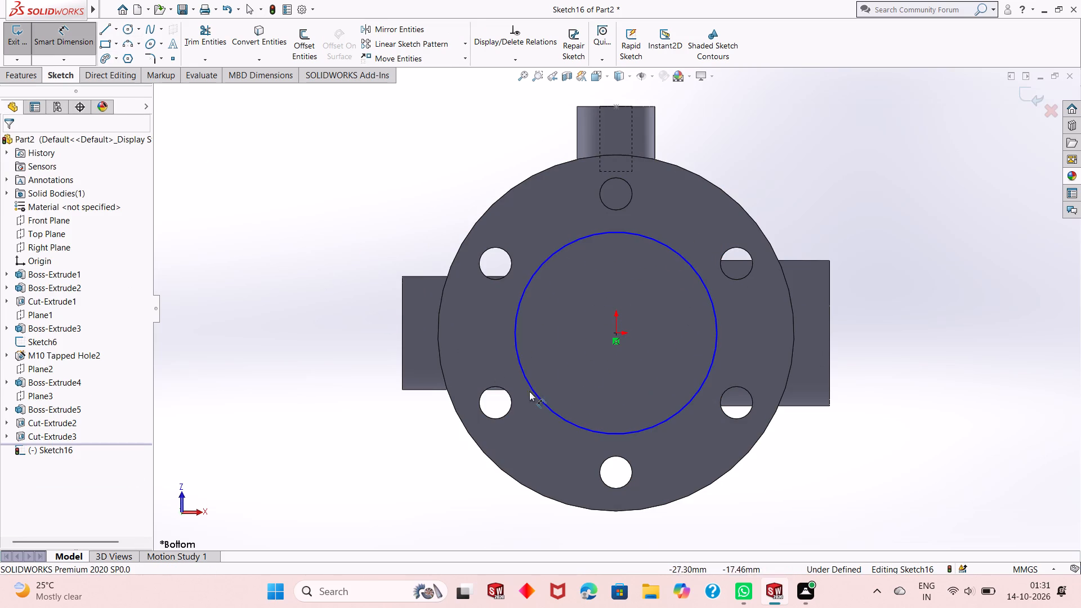
pyautogui.click(537, 396)
pyautogui.click(395, 504)
pyautogui.write('65')
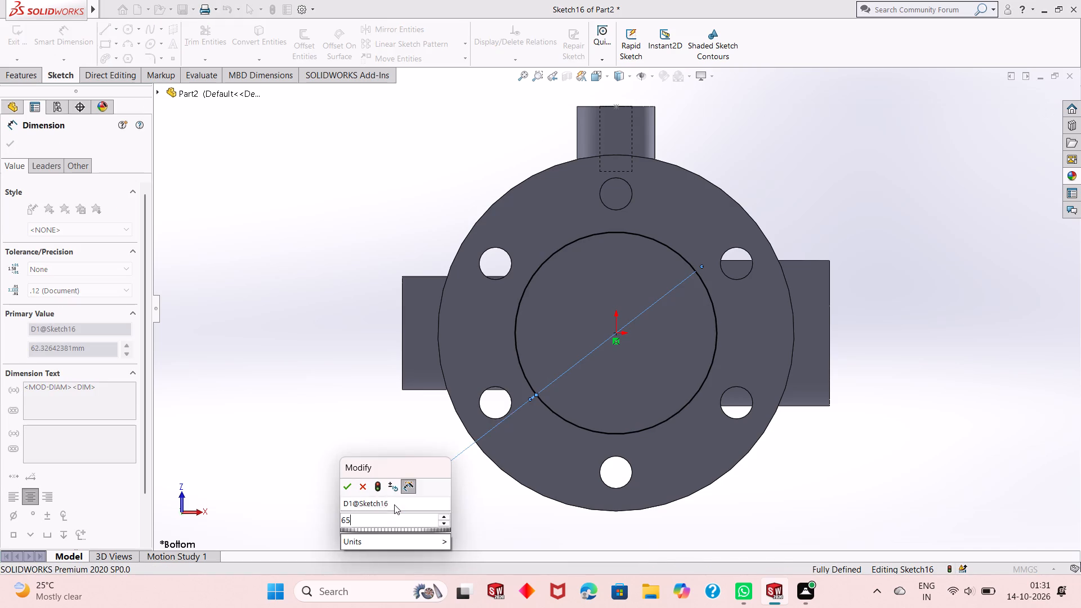
pyautogui.press('Return')
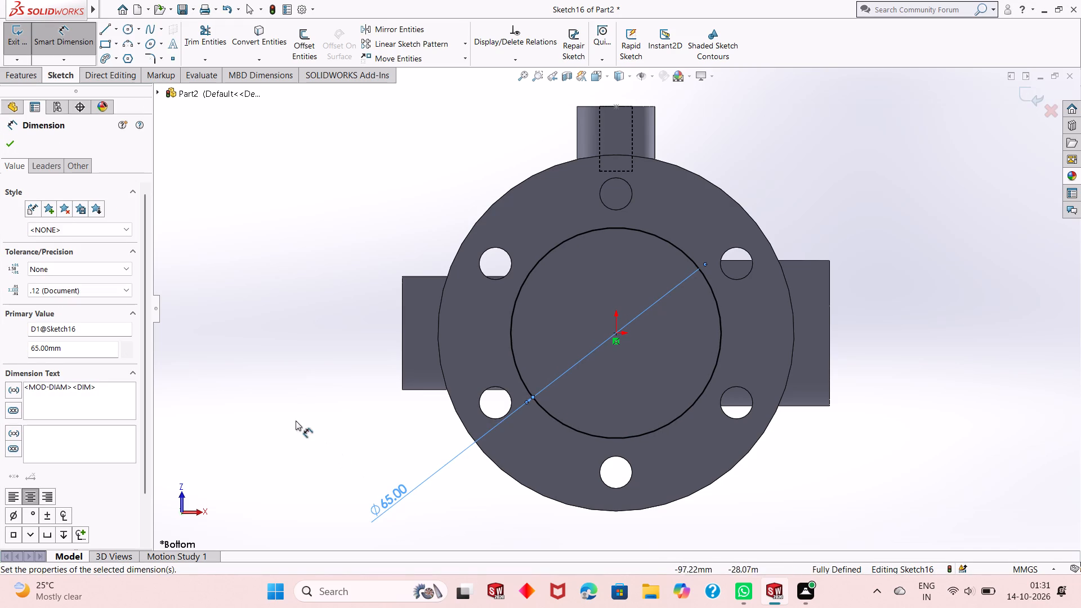
pyautogui.rightClick(249, 315)
pyautogui.click(274, 352)
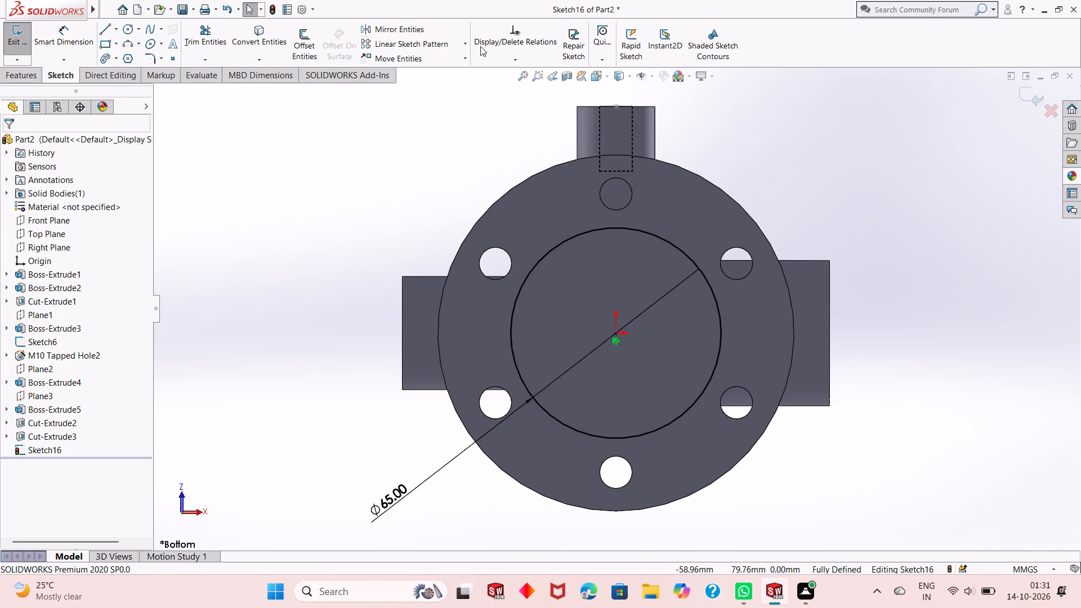
# Cut-extrude the 65 mm circle blind to a depth of 5 mm into the base's underside.
pyautogui.moveTo(573, 254); pyautogui.dragTo(556, 295, button='middle')
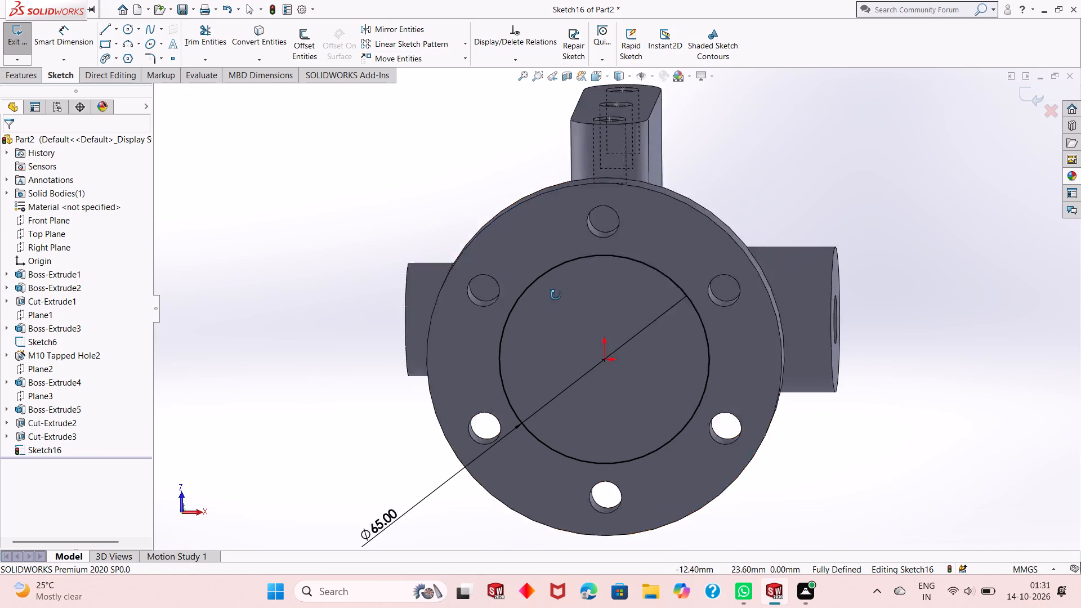
pyautogui.moveTo(556, 295); pyautogui.dragTo(539, 387, button='middle')
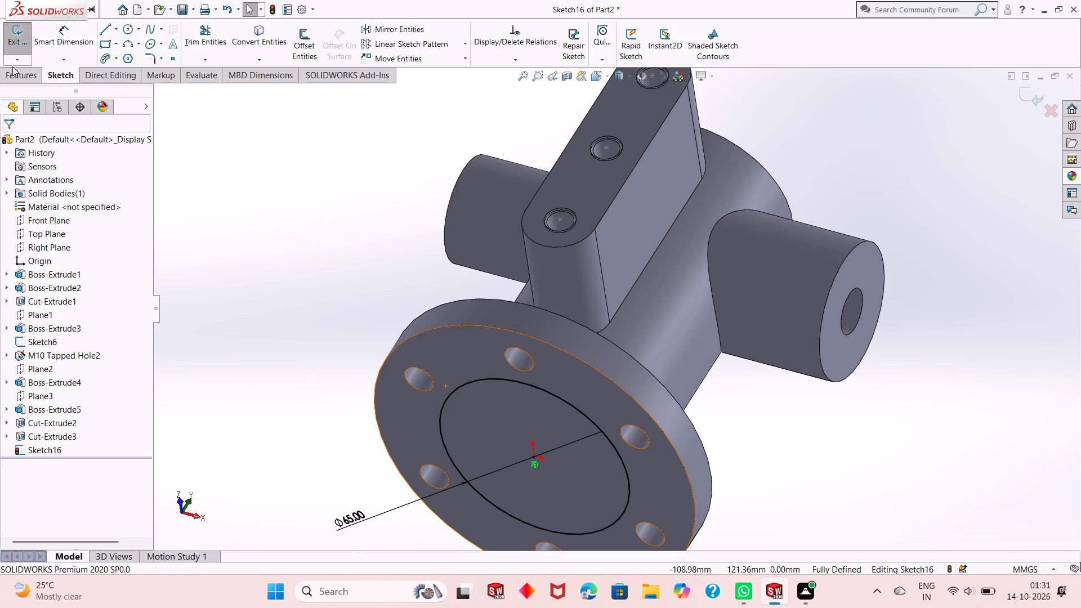
pyautogui.click(19, 81)
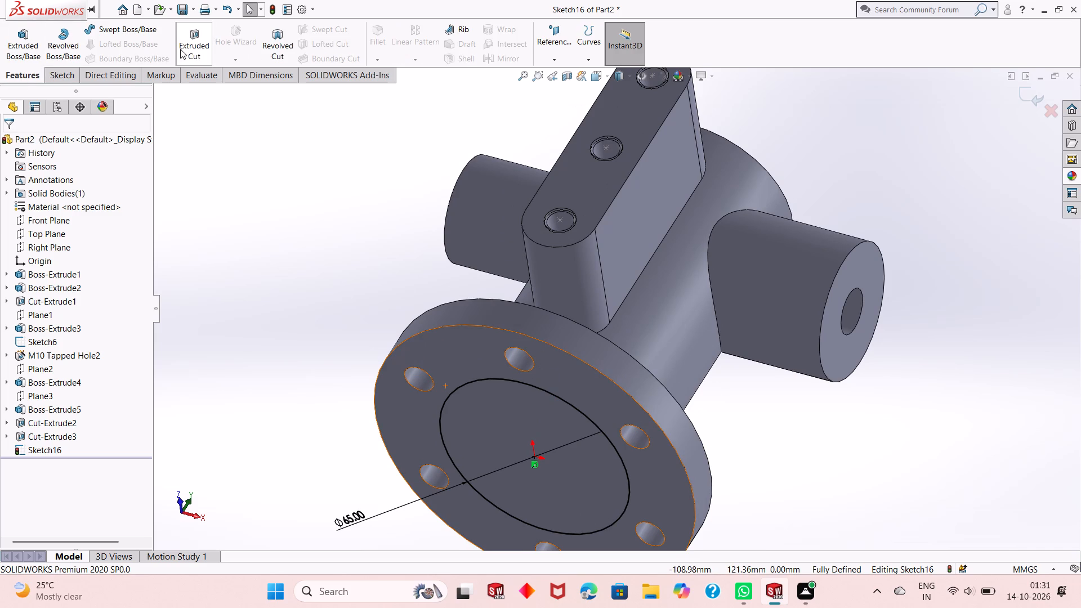
pyautogui.click(196, 50)
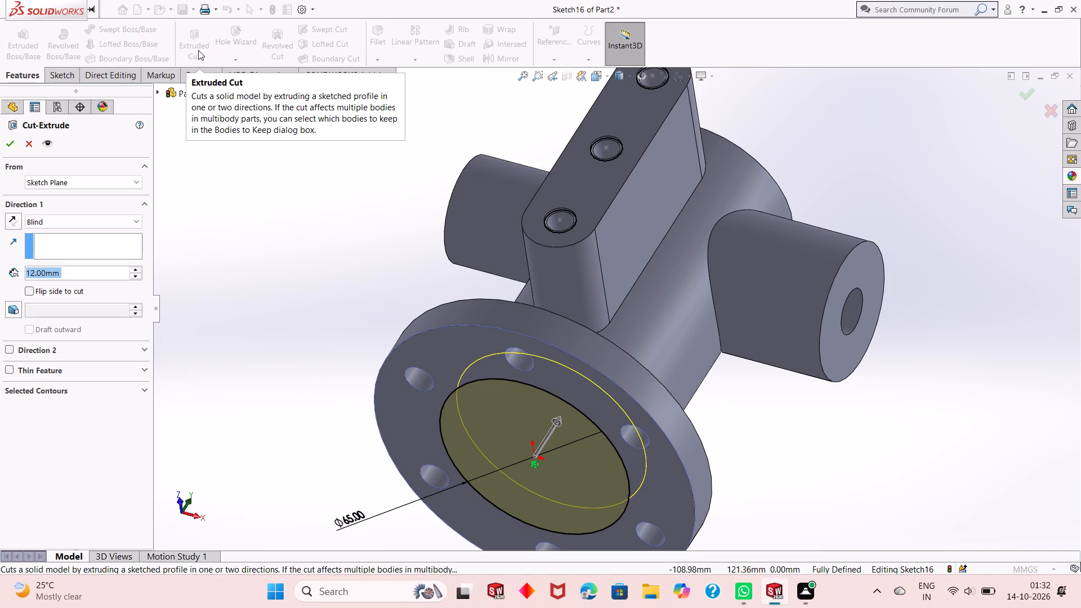
pyautogui.press('5')
pyautogui.press('Return')
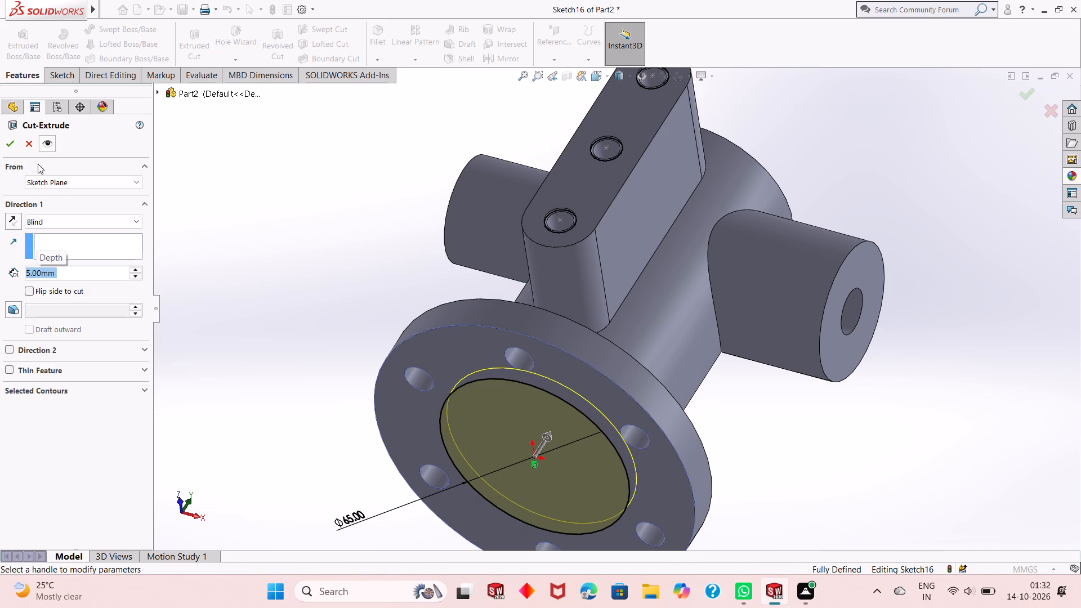
pyautogui.click(2, 144)
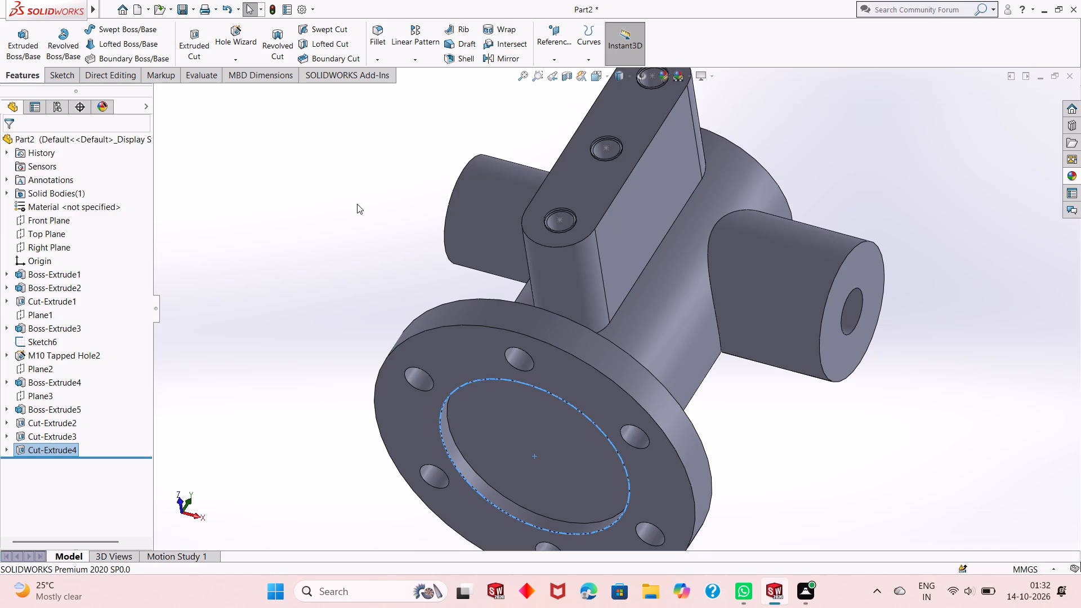
pyautogui.click(342, 209)
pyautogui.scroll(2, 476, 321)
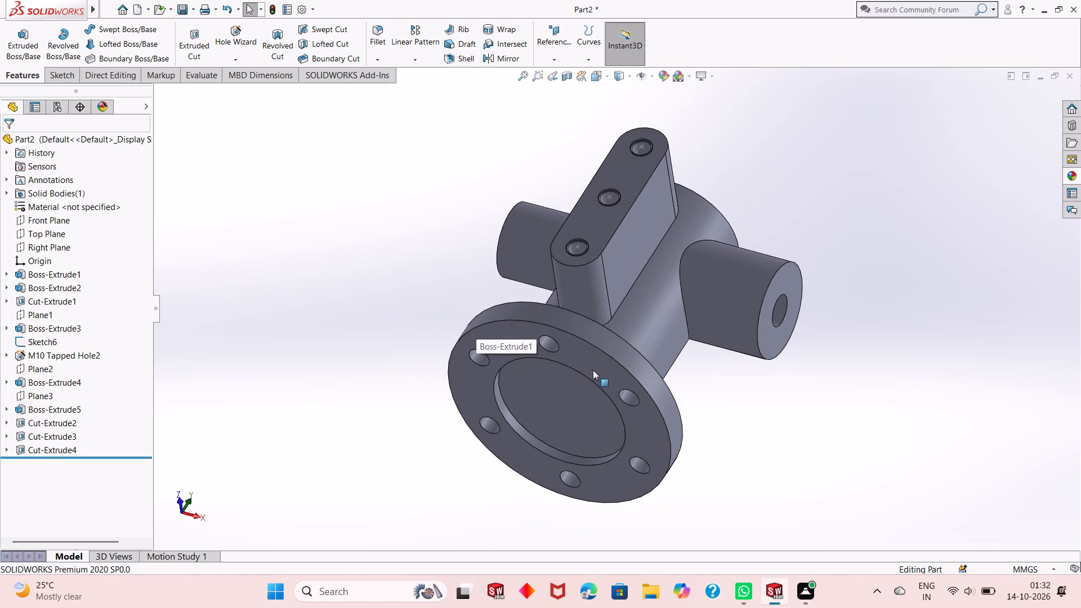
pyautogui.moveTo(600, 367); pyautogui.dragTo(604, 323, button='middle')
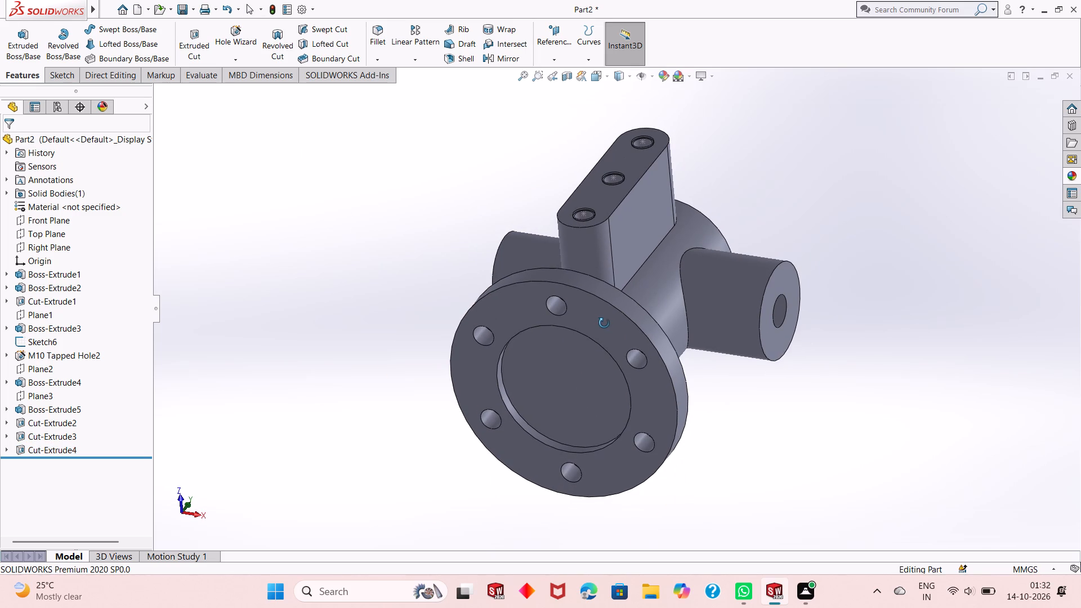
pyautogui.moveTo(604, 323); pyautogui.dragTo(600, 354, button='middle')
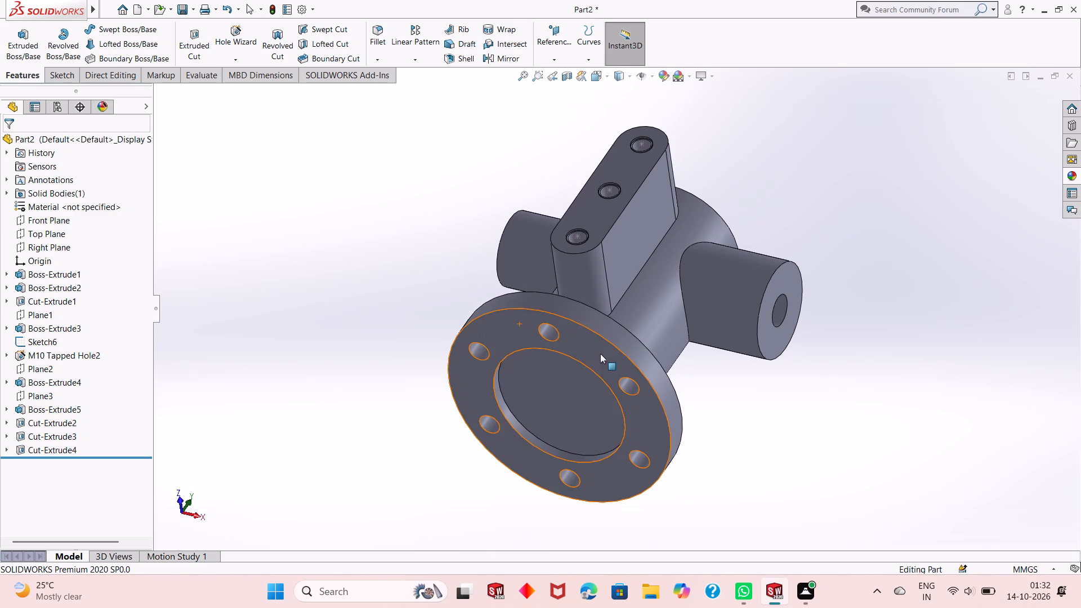
# Start a sketch on the floor of the 65 mm recess in the base's underside, viewed face-on.
pyautogui.click(553, 381)
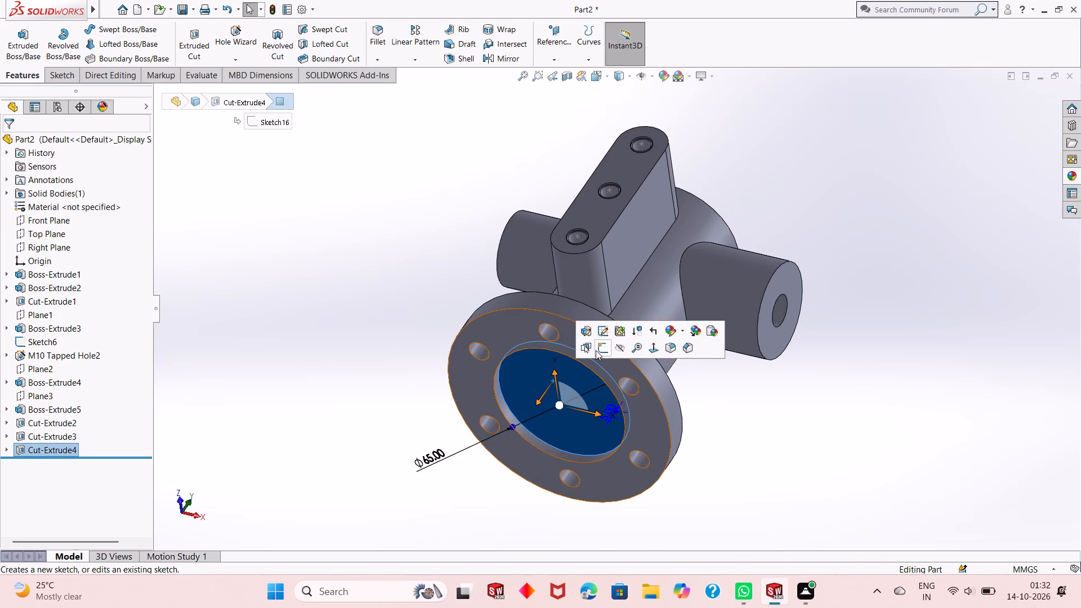
pyautogui.click(596, 350)
pyautogui.hotkey('ctrl', '8')
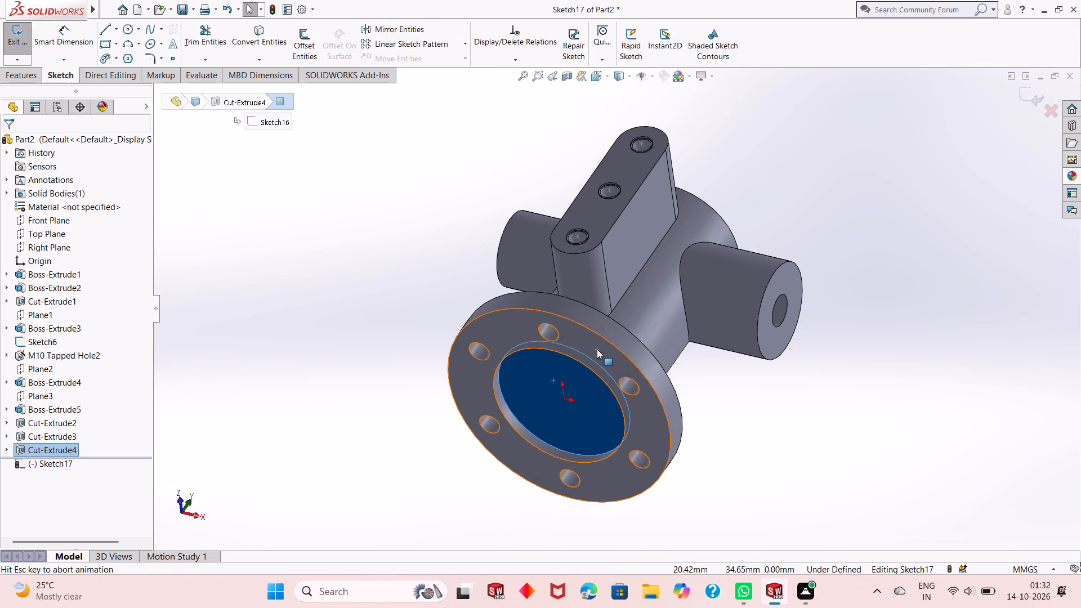
pyautogui.press('Escape')
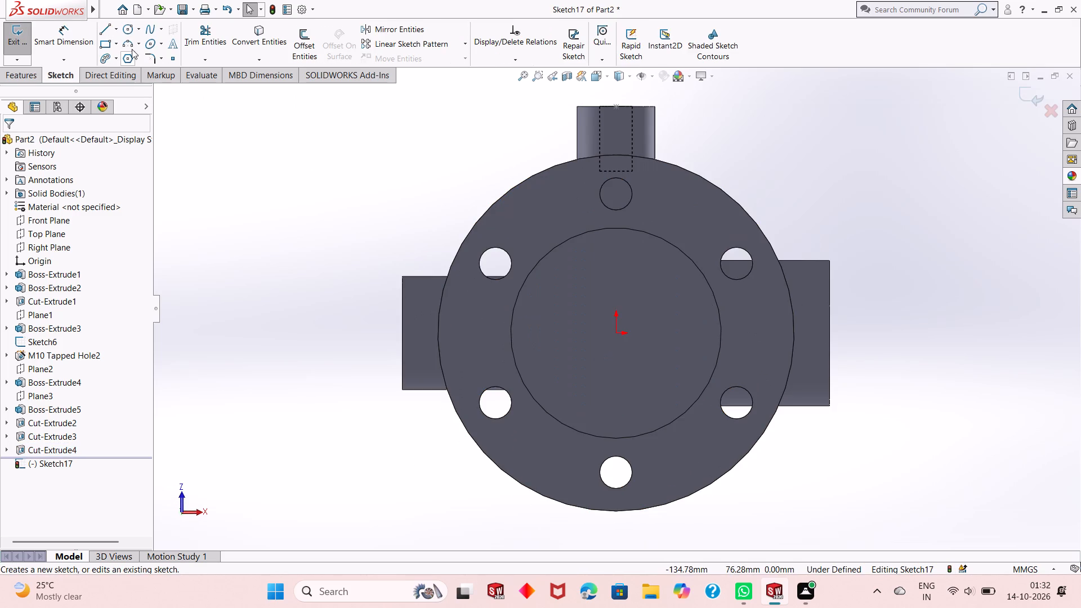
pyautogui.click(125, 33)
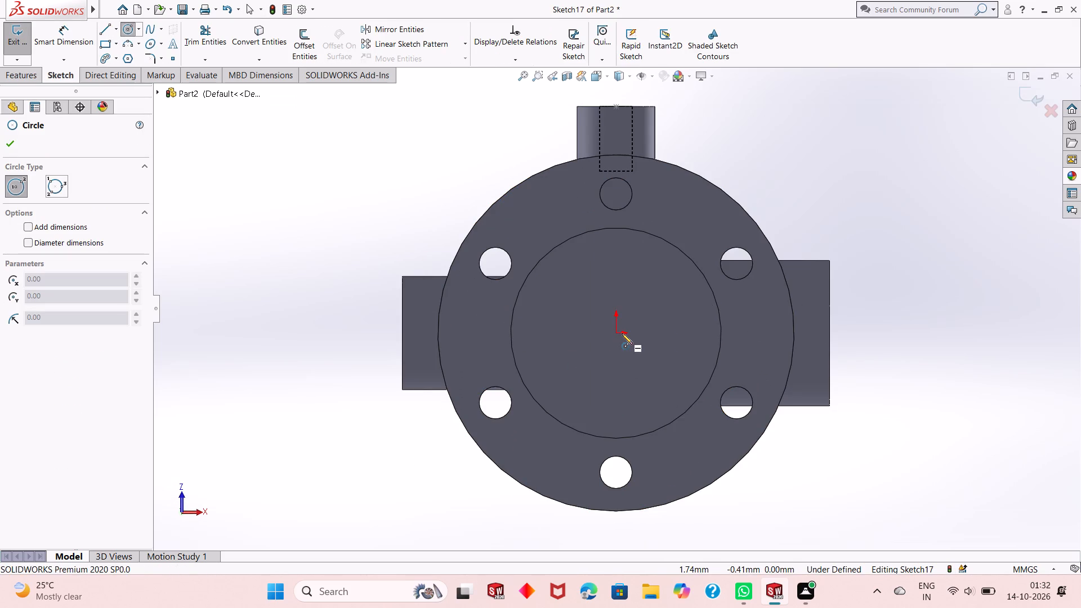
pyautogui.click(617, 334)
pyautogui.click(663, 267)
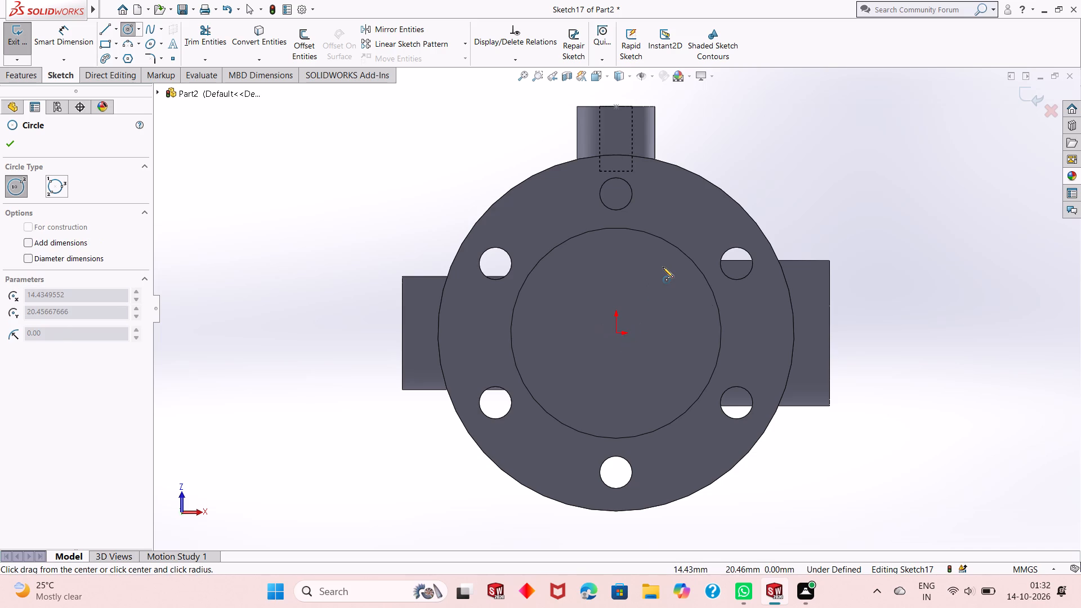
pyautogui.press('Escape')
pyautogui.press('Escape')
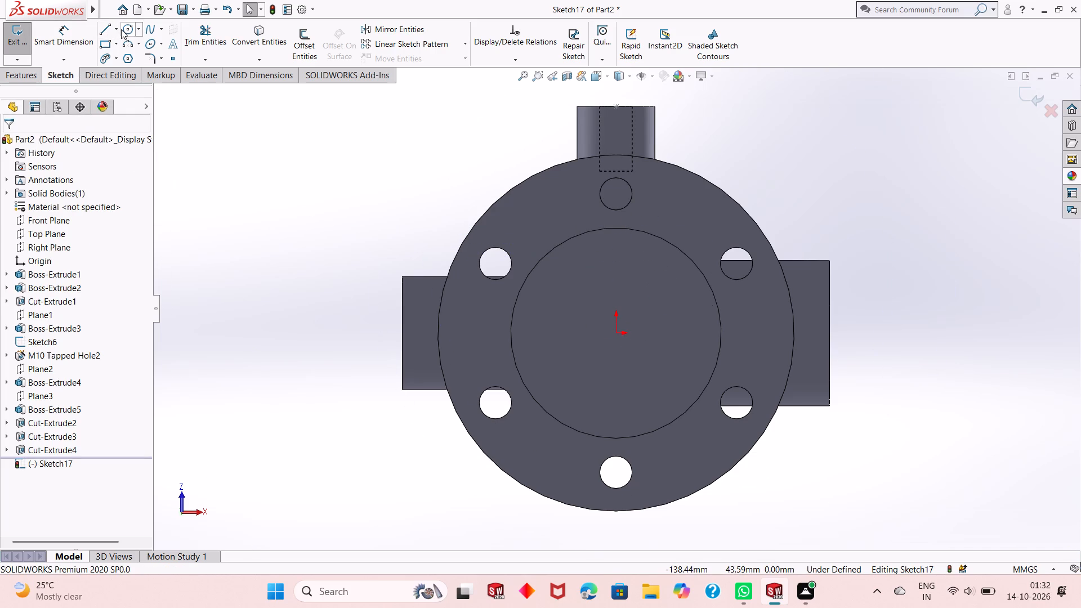
# Sketch an origin-centred circle about 53.3 mm in diameter on the recess floor.
pyautogui.click(127, 29)
pyautogui.click(617, 333)
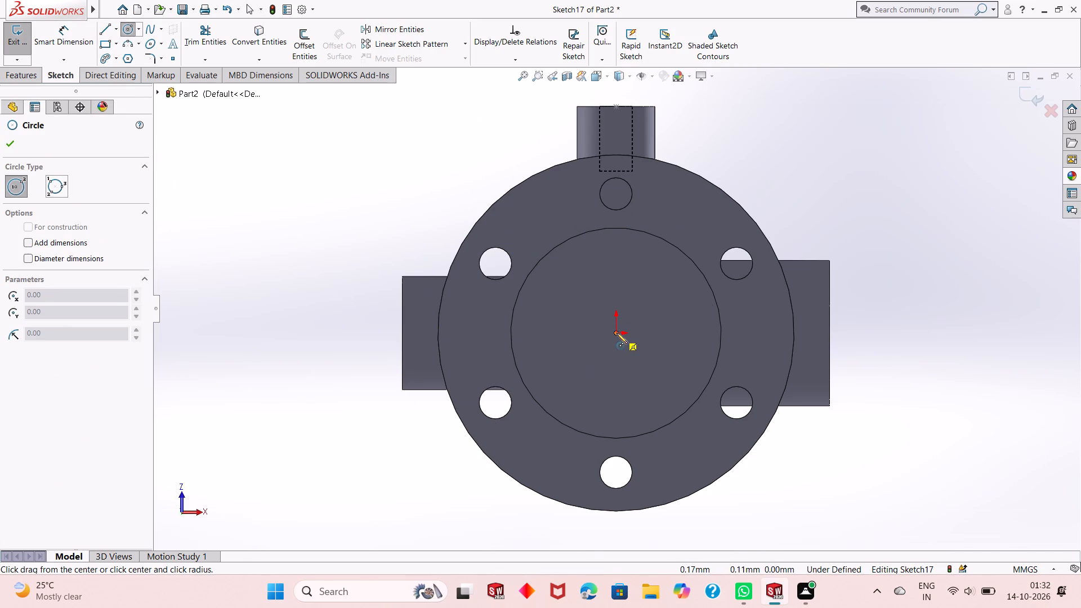
pyautogui.click(661, 260)
pyautogui.press('Escape')
pyautogui.press('Escape')
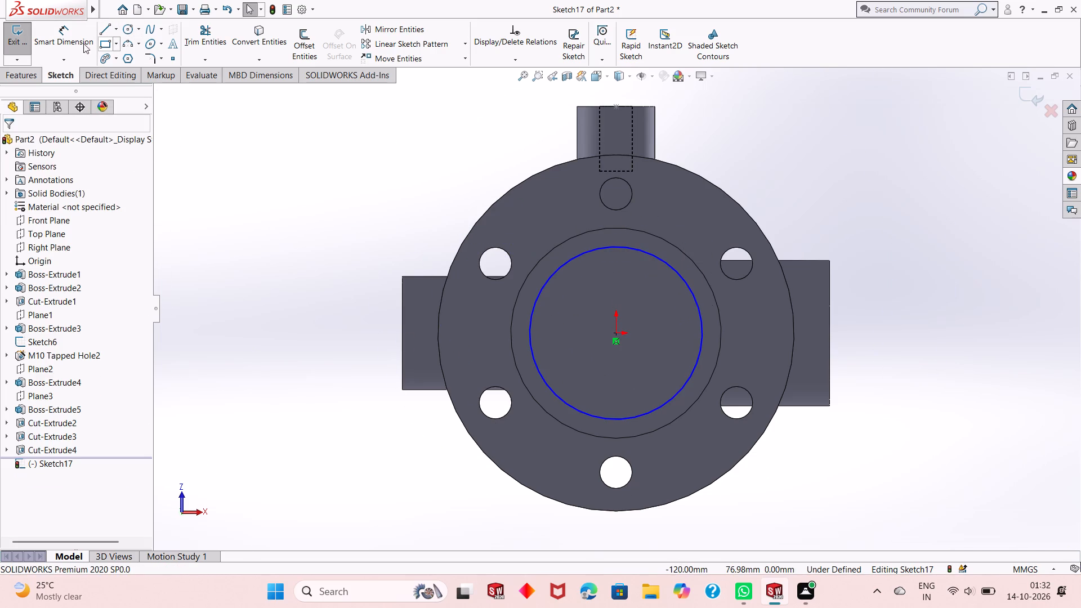
# Dimension the recess-floor circle's diameter as 42 mm.
pyautogui.click(53, 41)
pyautogui.click(581, 412)
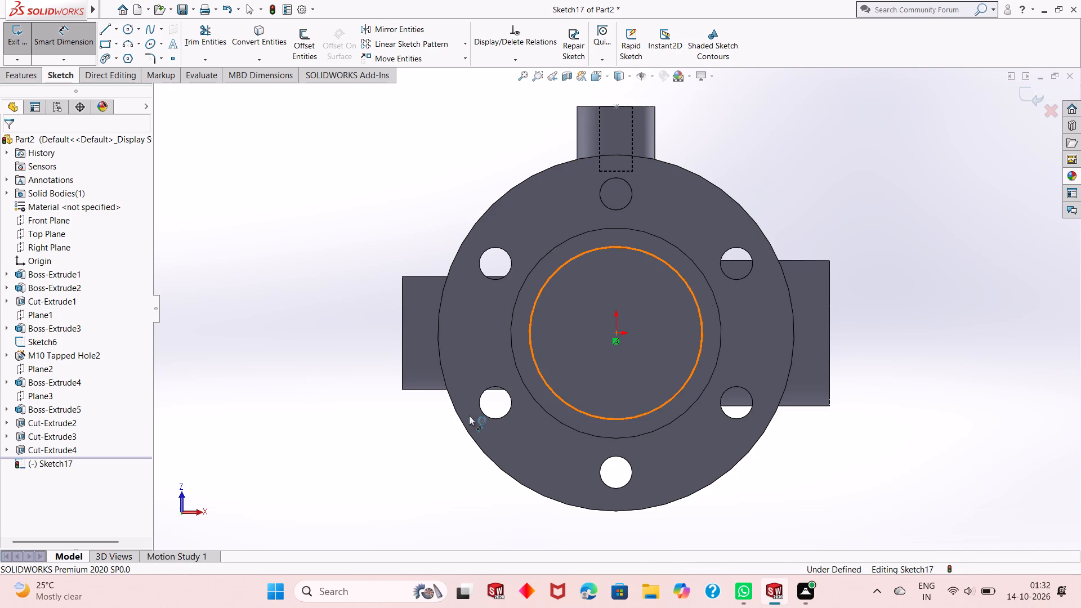
pyautogui.click(376, 457)
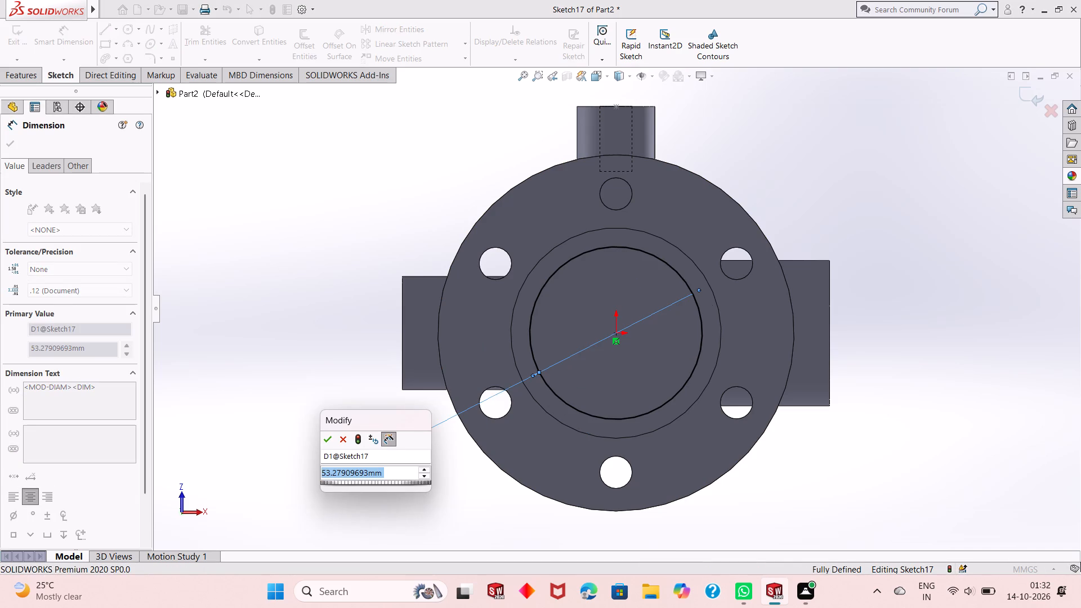
pyautogui.write('42')
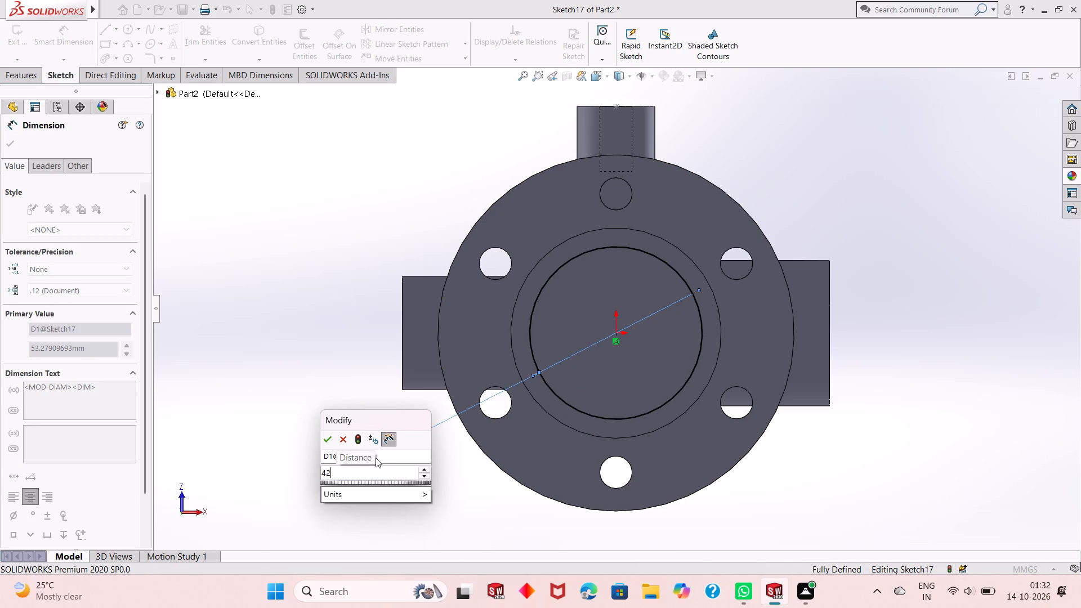
pyautogui.press('Return')
pyautogui.scroll(1, 556, 417)
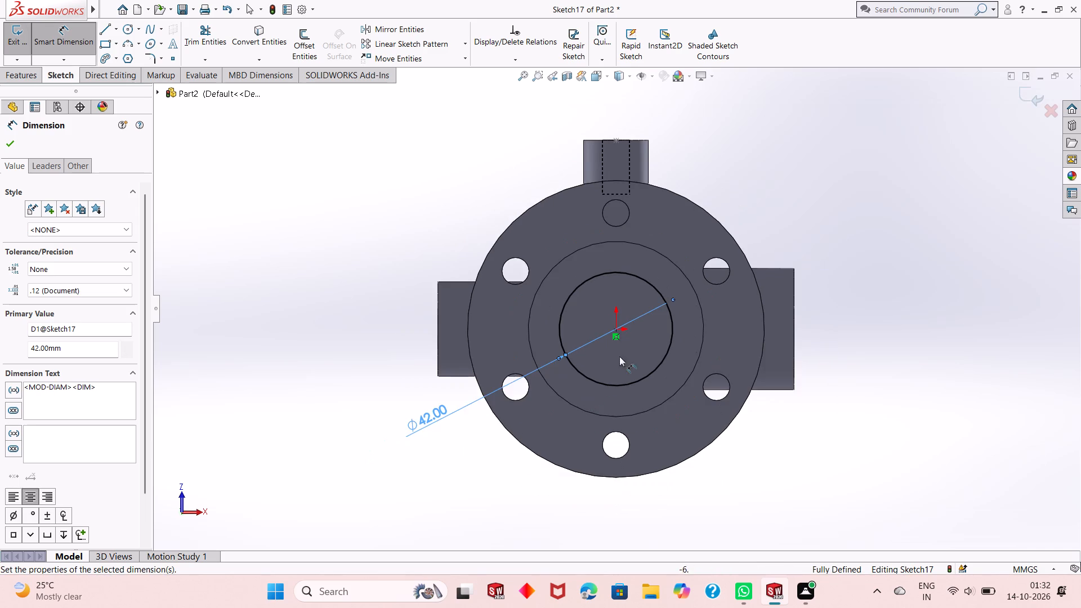
pyautogui.moveTo(639, 329); pyautogui.dragTo(611, 408, button='middle')
pyautogui.moveTo(613, 362); pyautogui.dragTo(605, 392, button='middle')
pyautogui.press('Escape')
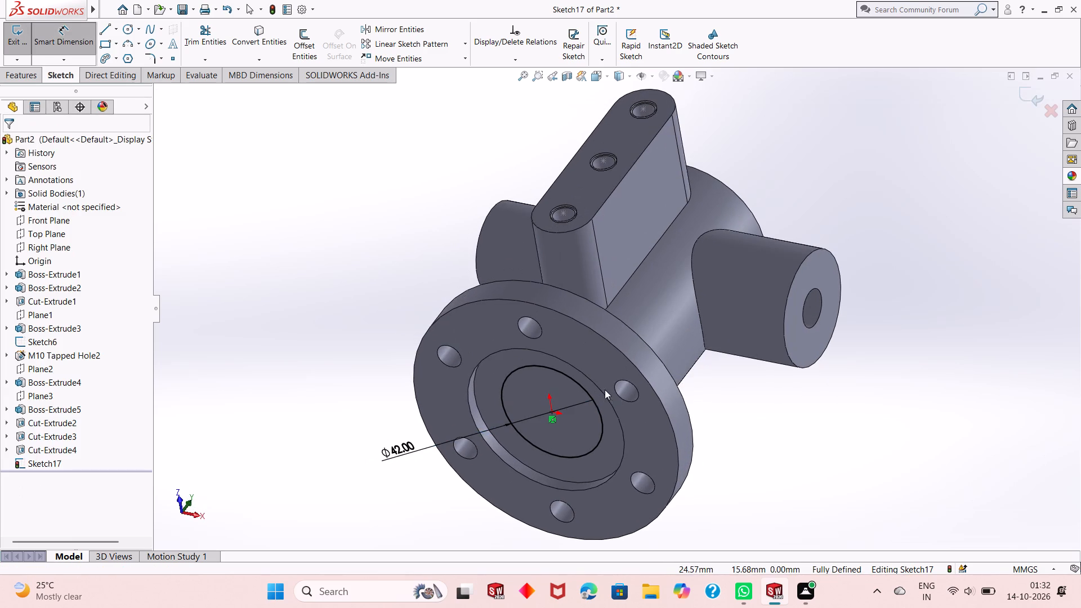
# Cut-extrude the 42 mm circle blind to a depth of 75 mm from the recess floor into the central body.
pyautogui.click(29, 73)
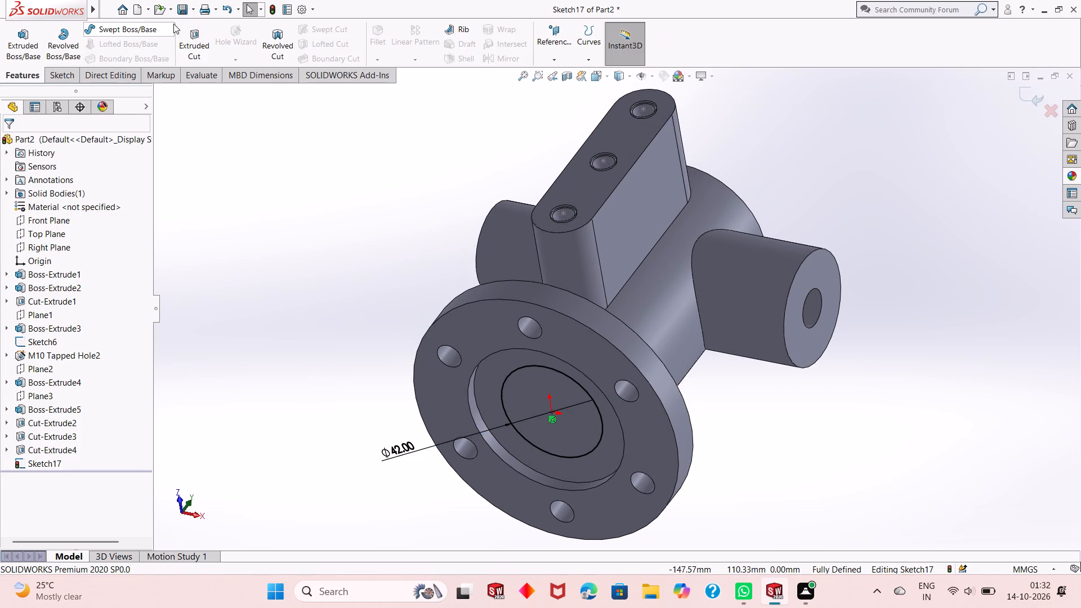
pyautogui.click(197, 39)
pyautogui.moveTo(314, 207); pyautogui.dragTo(306, 256, button='middle')
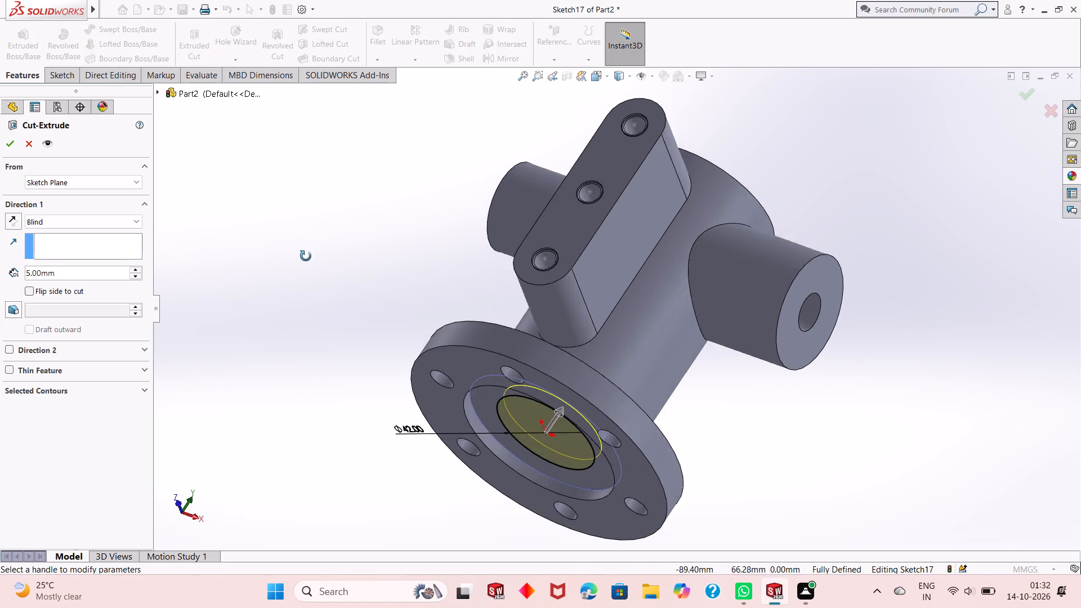
pyautogui.moveTo(306, 256); pyautogui.dragTo(273, 285, button='middle')
pyautogui.click(63, 274)
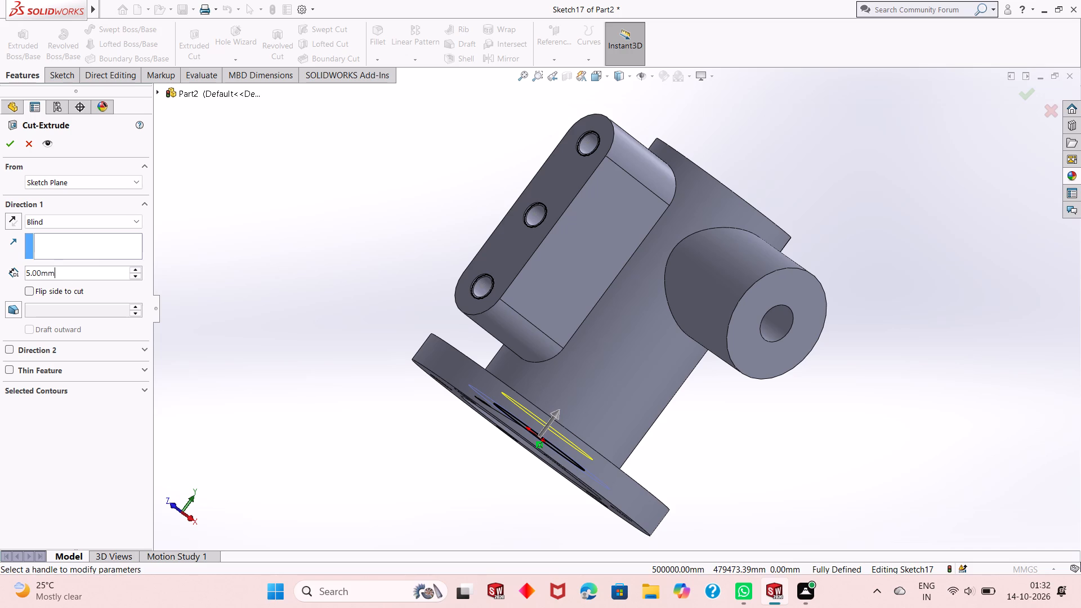
pyautogui.click(64, 274)
pyautogui.click(64, 273)
pyautogui.click(64, 271)
pyautogui.doubleClick(64, 271)
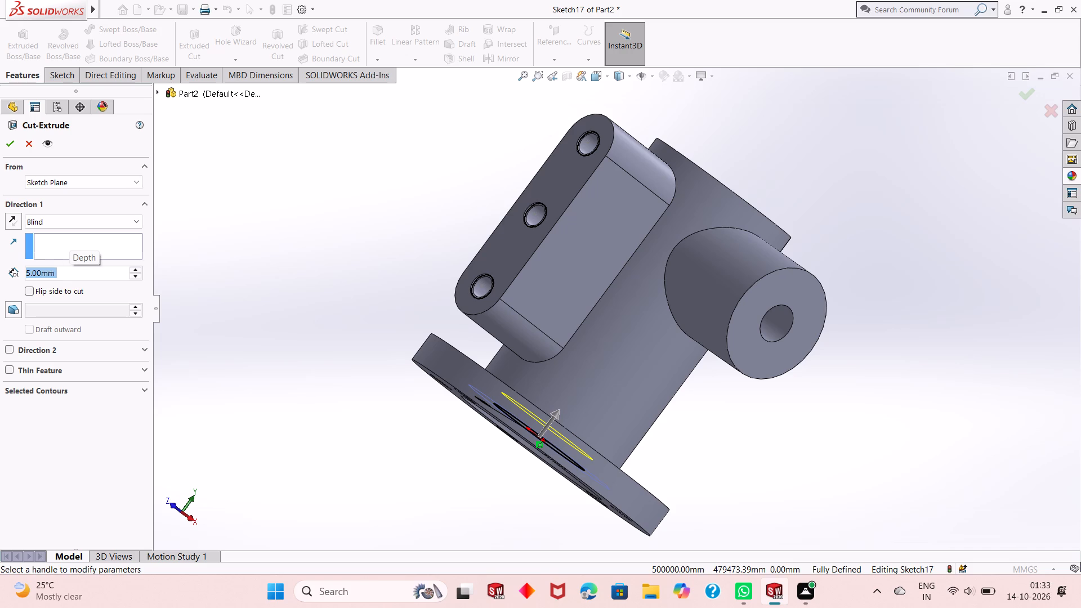
pyautogui.click(64, 267)
pyautogui.click(64, 266)
pyautogui.click(64, 263)
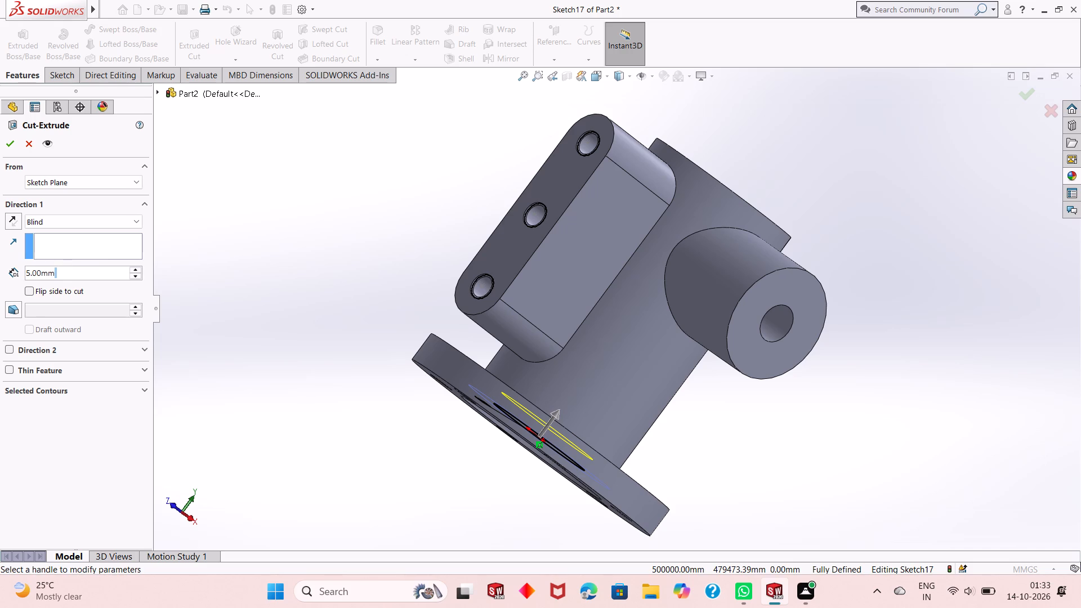
pyautogui.doubleClick(51, 276)
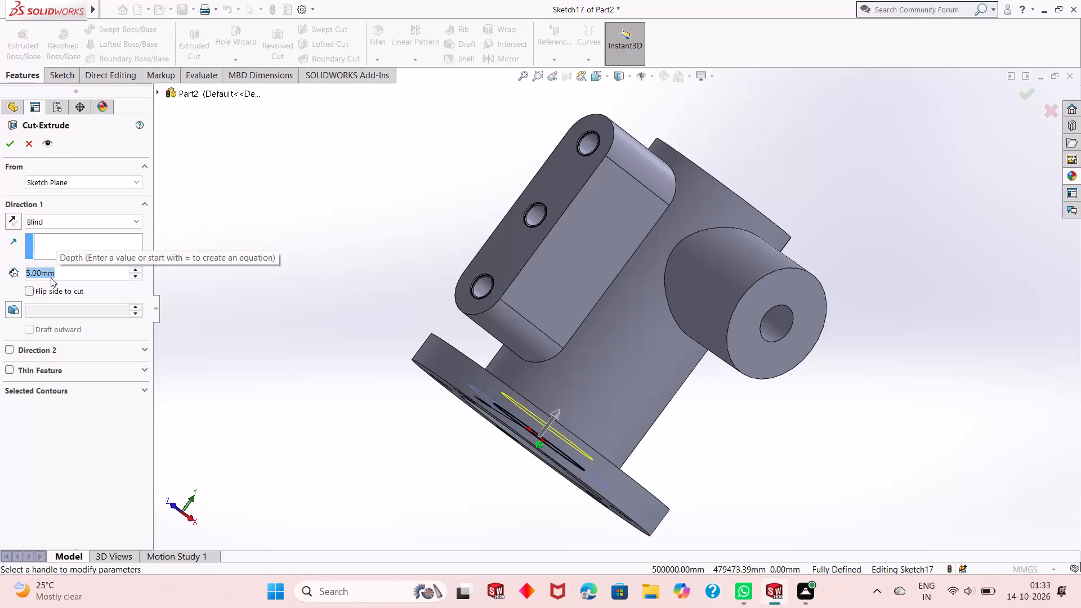
pyautogui.write('75')
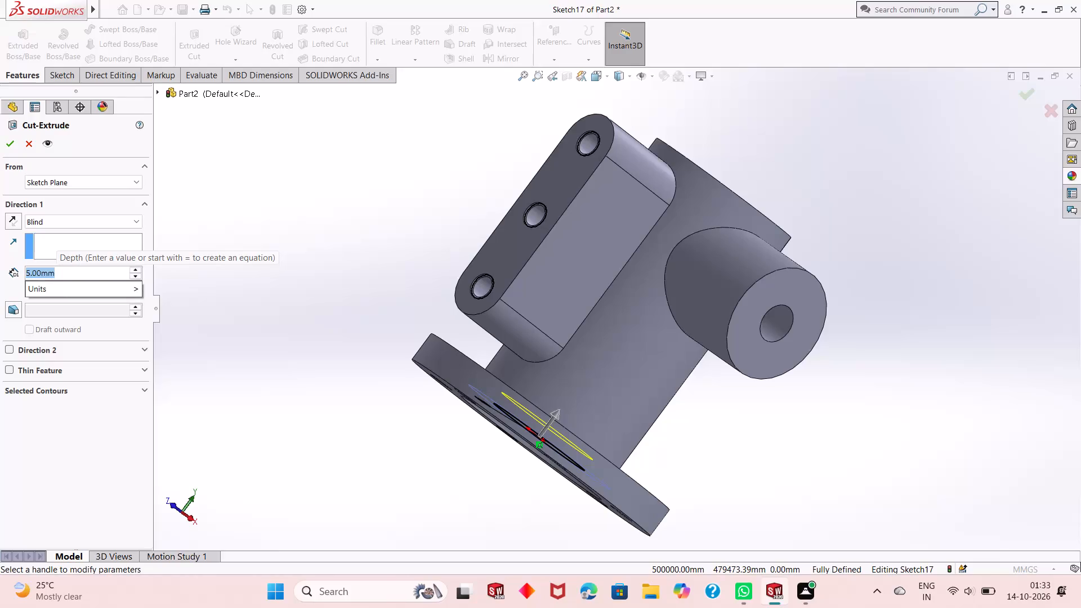
pyautogui.press('Return')
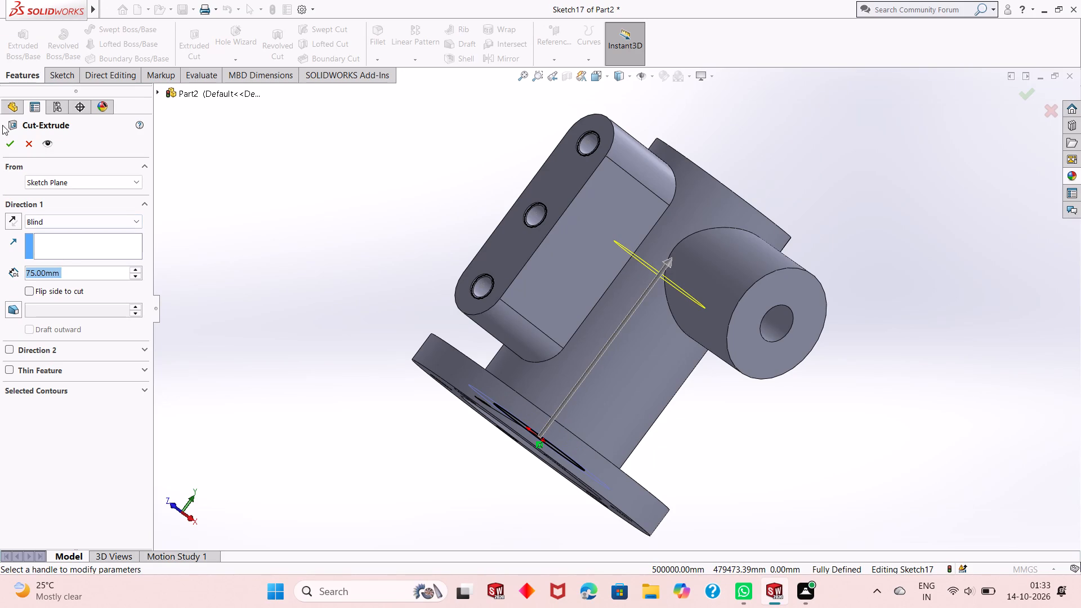
pyautogui.click(9, 143)
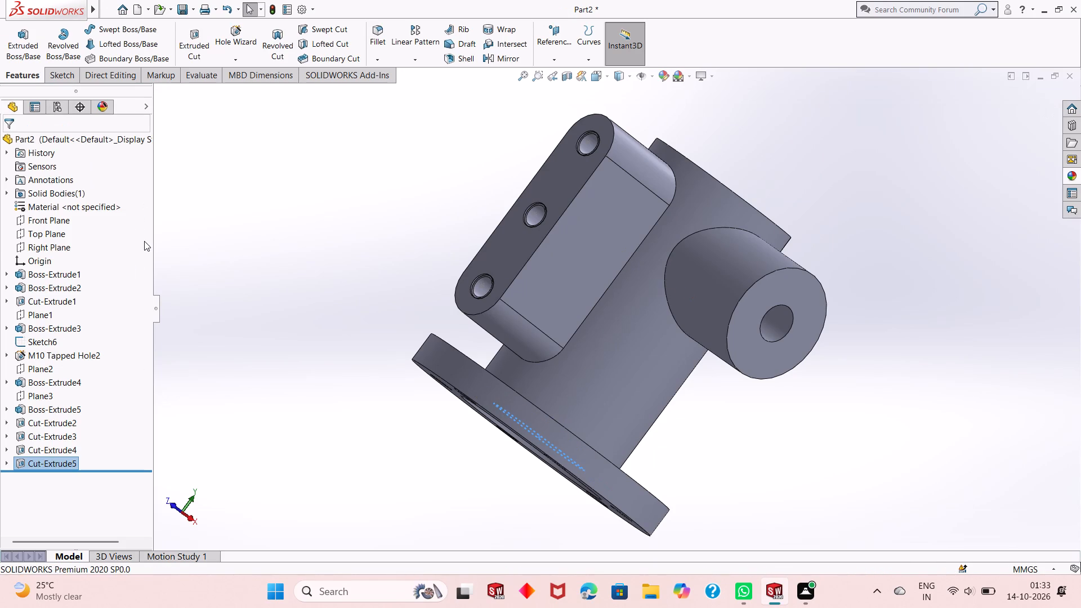
# Sketch an origin-centred circle about 22.4 mm in diameter on the end face inside the 42 mm bore.
pyautogui.moveTo(419, 412); pyautogui.dragTo(437, 361, button='middle')
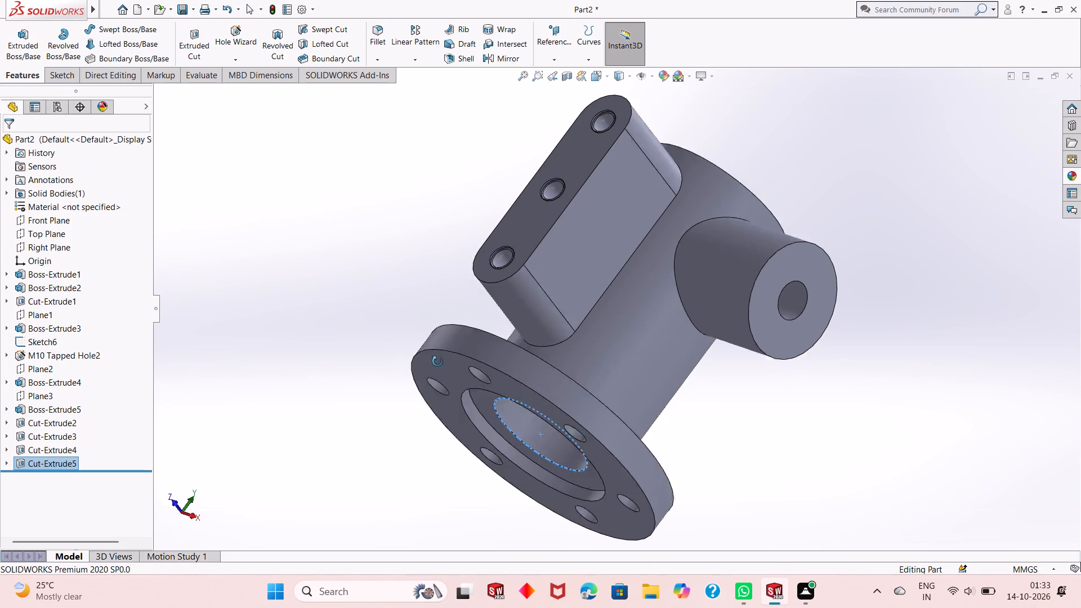
pyautogui.moveTo(437, 361); pyautogui.dragTo(455, 227, button='middle')
pyautogui.click(340, 300)
pyautogui.moveTo(402, 283); pyautogui.dragTo(438, 236, button='middle')
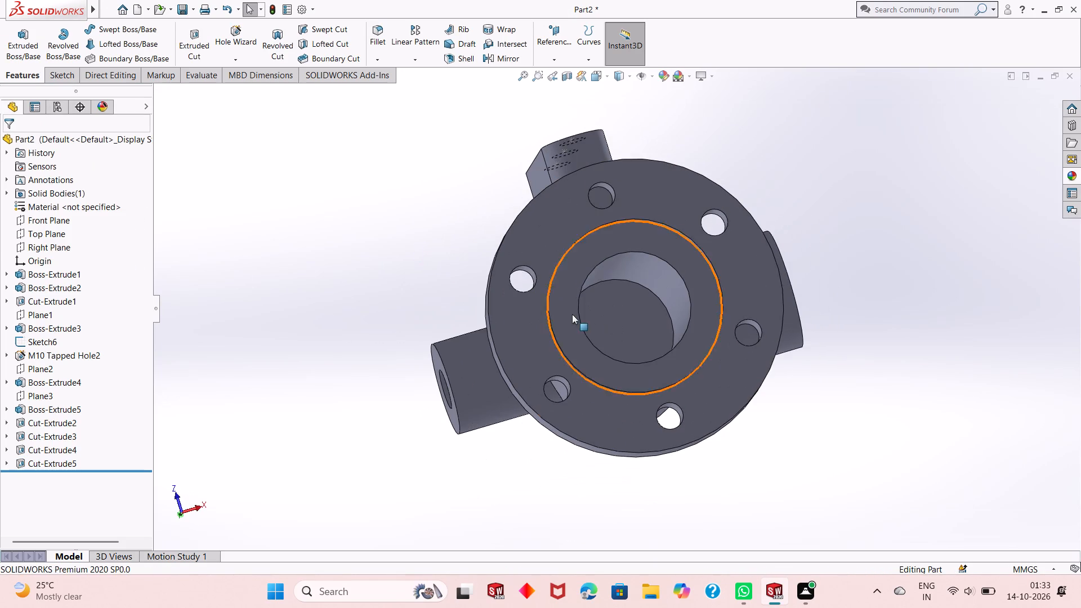
pyautogui.click(604, 317)
pyautogui.click(650, 285)
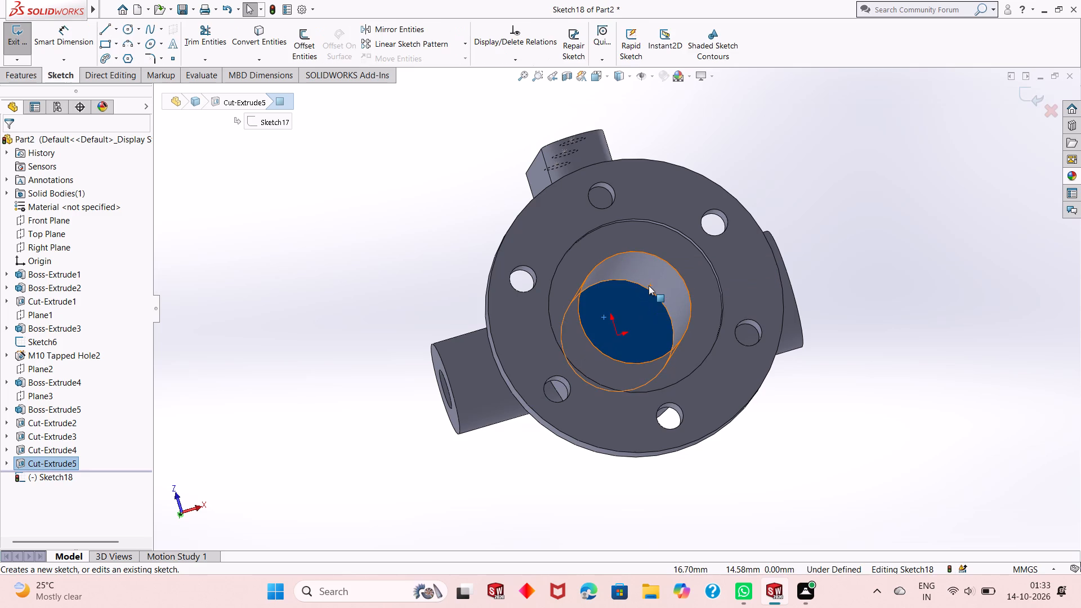
pyautogui.hotkey('ctrl', '8')
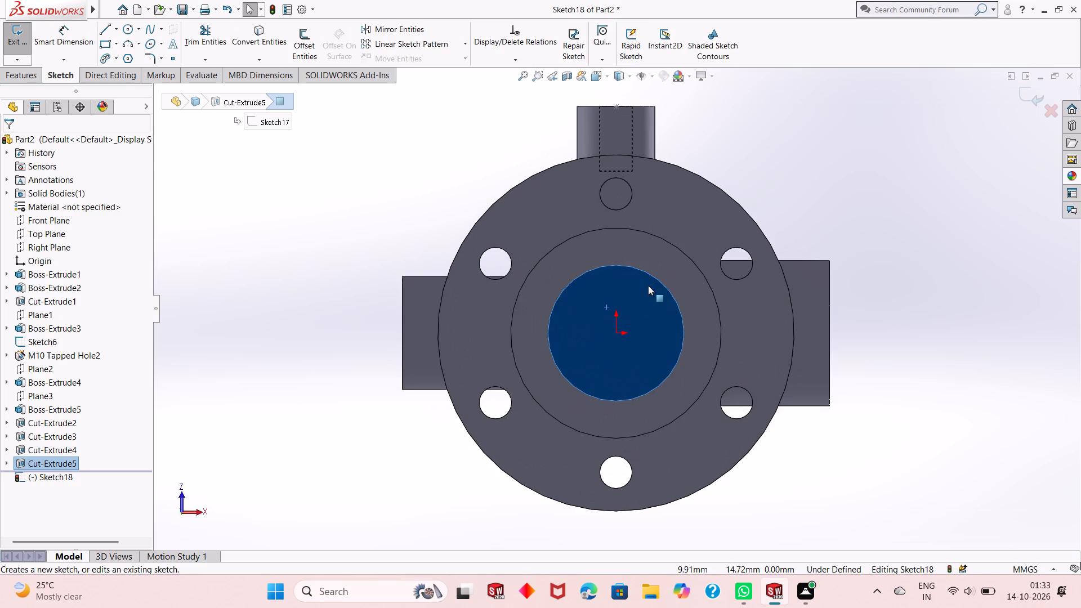
pyautogui.press('Escape')
pyautogui.click(124, 33)
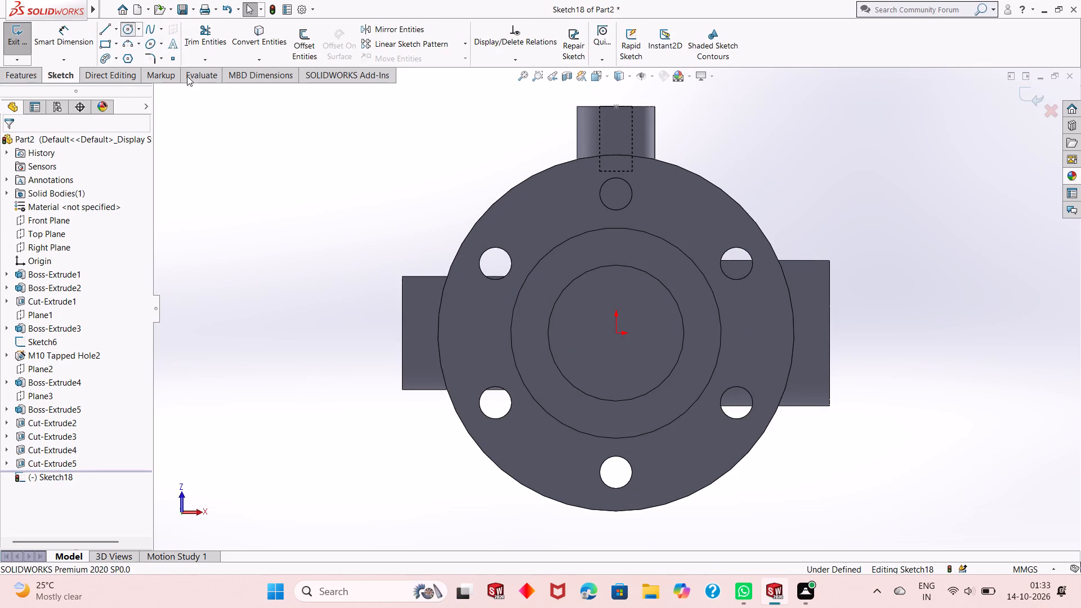
pyautogui.click(615, 334)
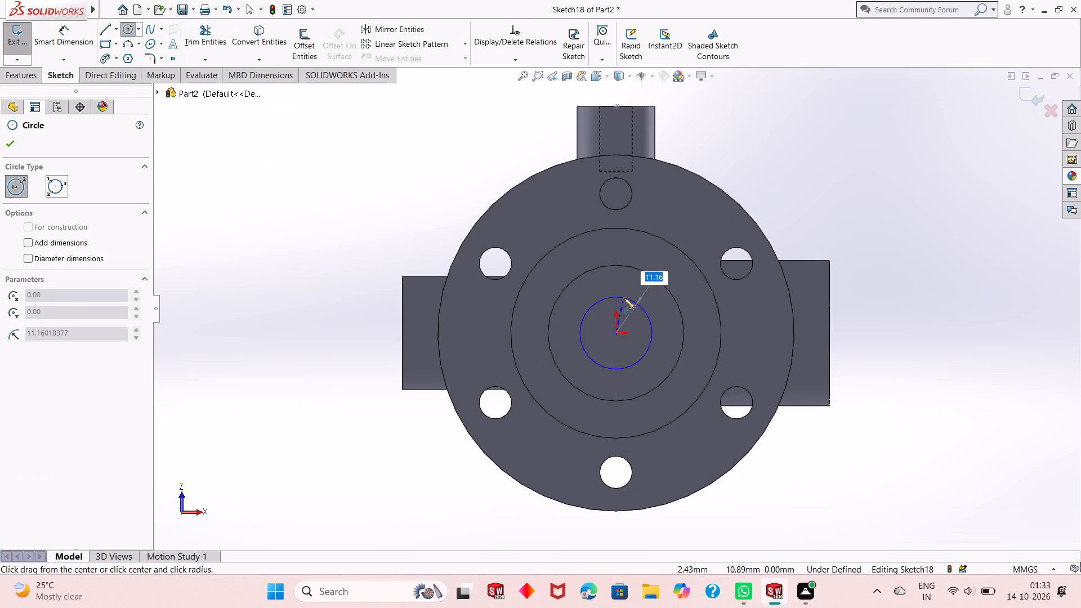
pyautogui.click(624, 298)
pyautogui.click(12, 141)
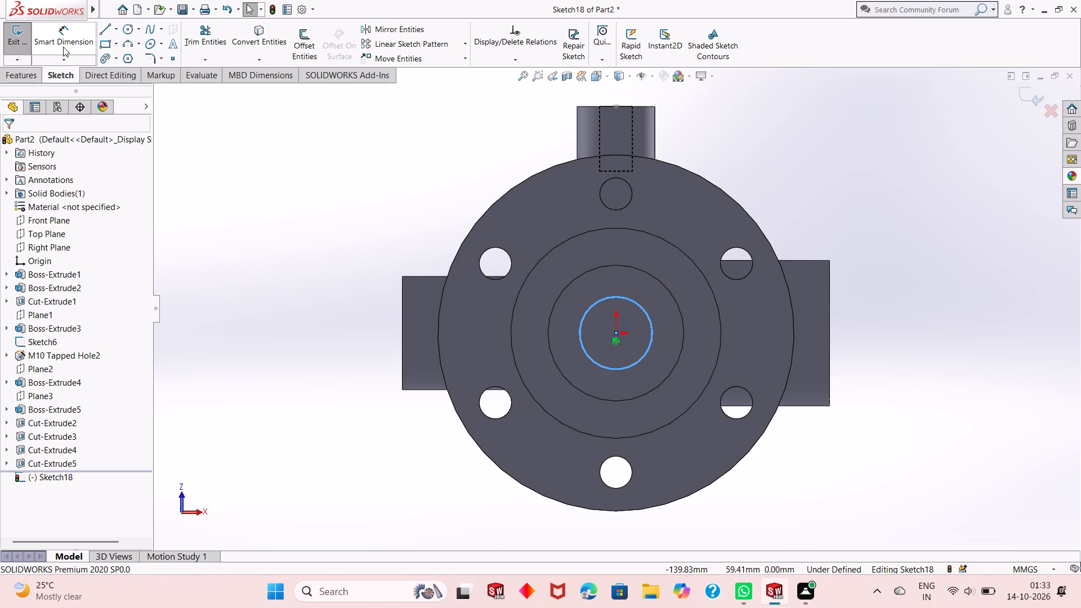
# Dimension the diameter of the circle inside the bore as 25 mm.
pyautogui.click(61, 35)
pyautogui.click(606, 368)
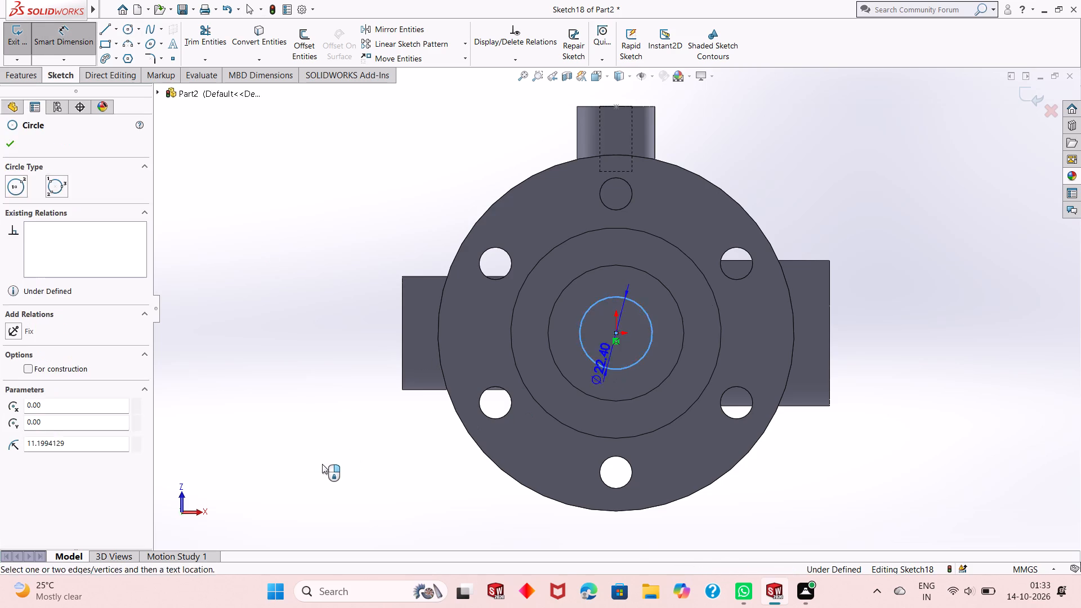
pyautogui.click(321, 465)
pyautogui.write('25')
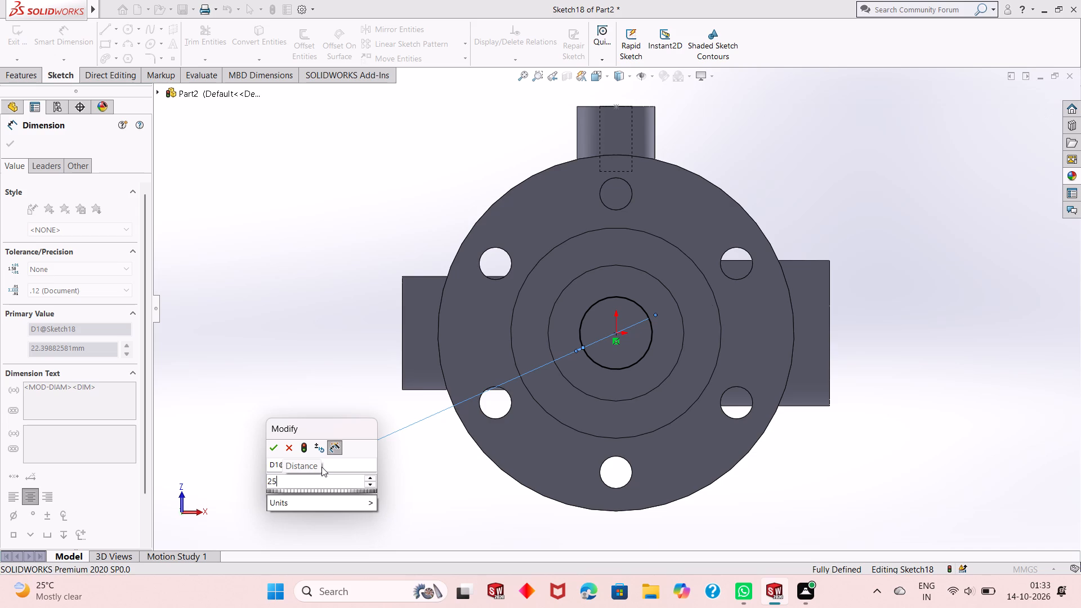
pyautogui.press('Return')
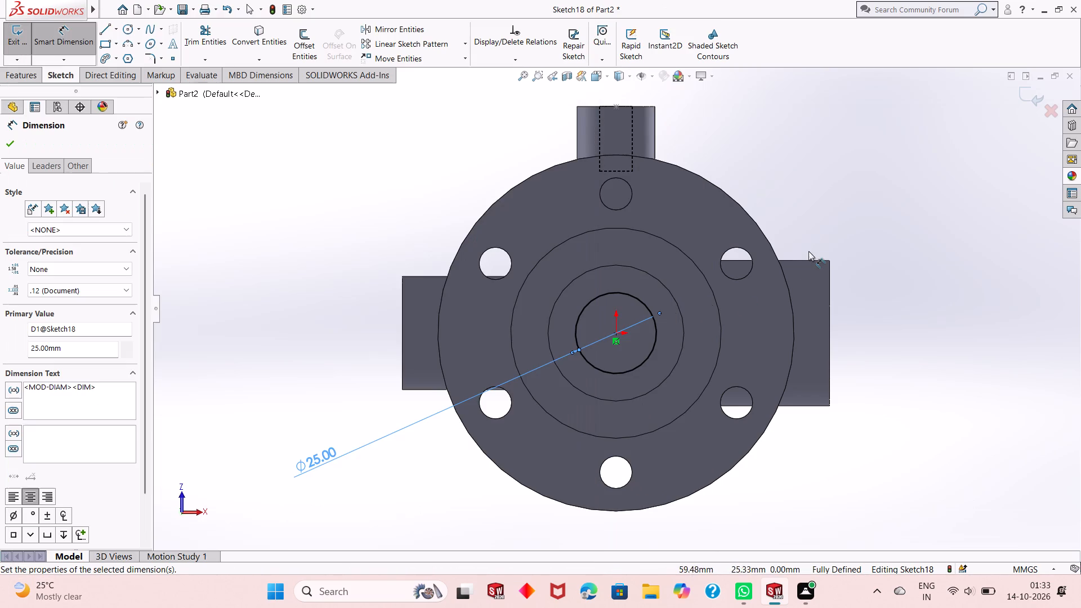
pyautogui.click(14, 141)
# Cut-extrude the 25 mm circle blind to a depth of 75 mm from the 42 mm bore's end face through the body's top.
pyautogui.click(13, 74)
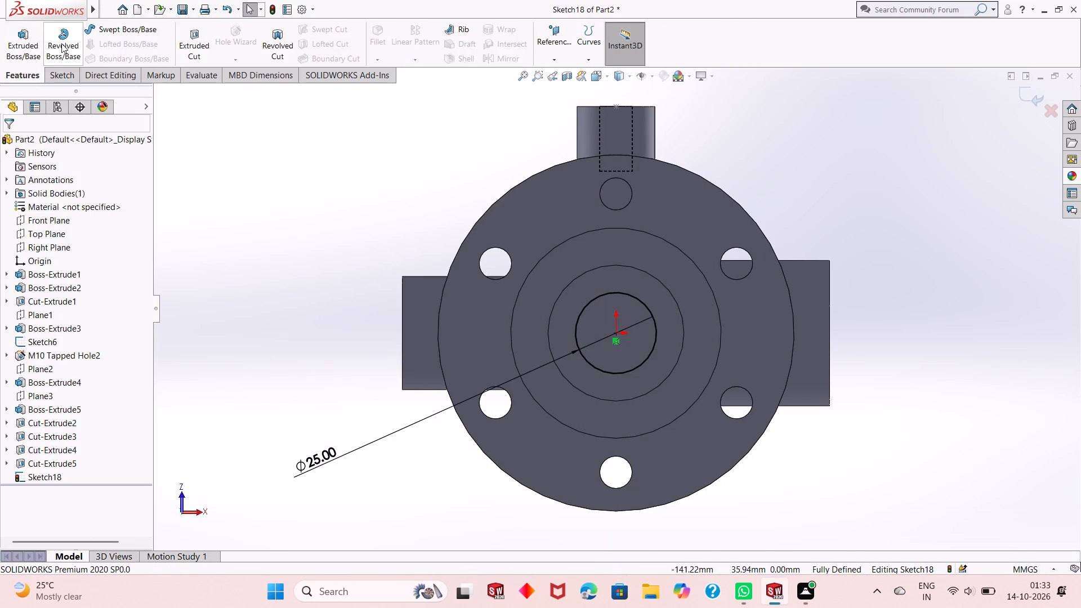
pyautogui.click(182, 53)
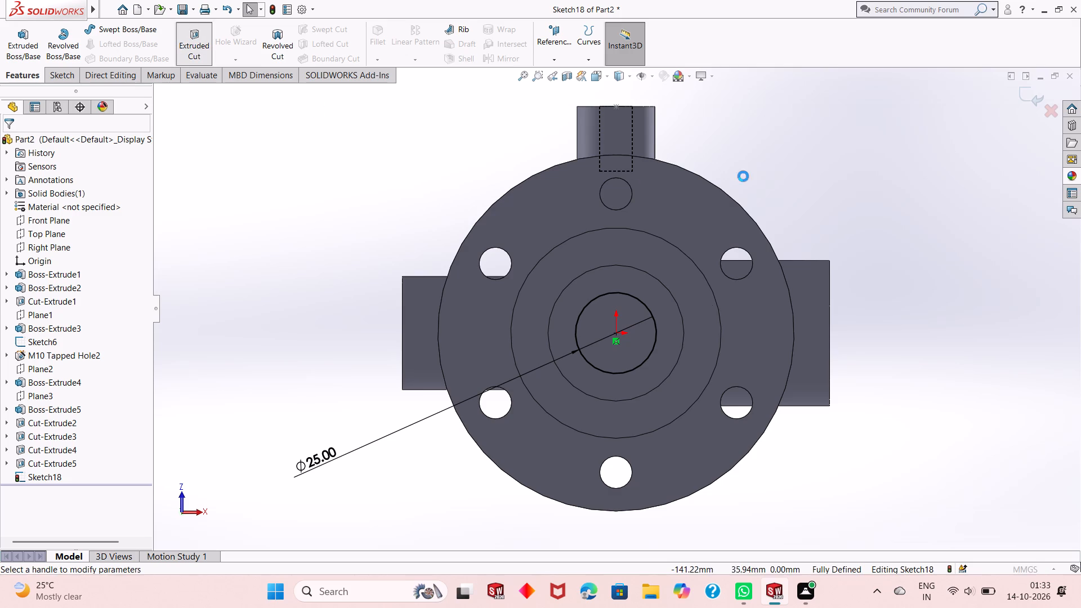
pyautogui.moveTo(743, 178); pyautogui.dragTo(643, 319, button='middle')
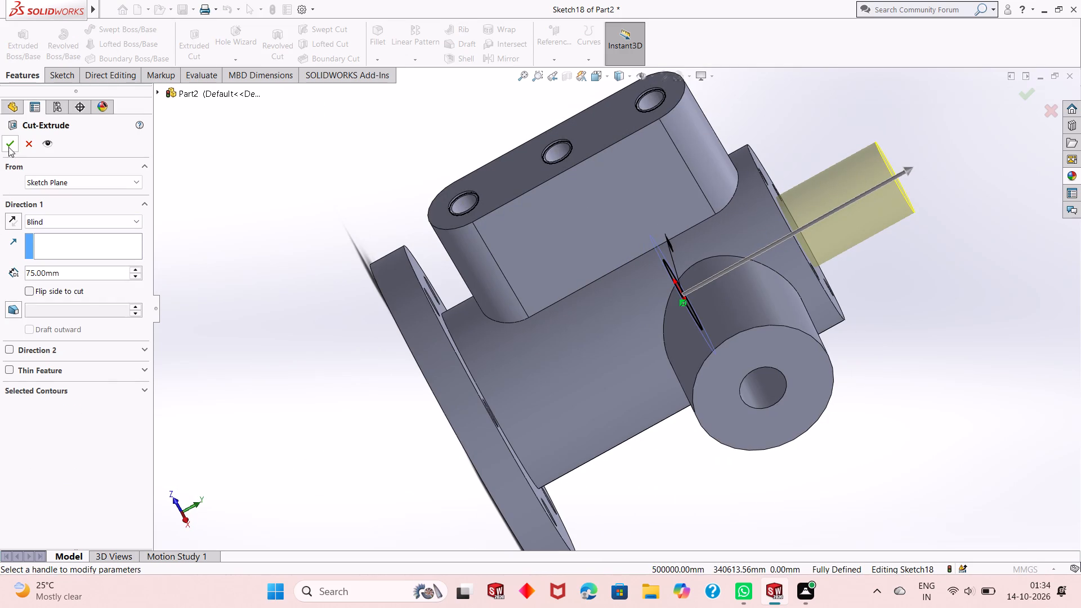
pyautogui.click(8, 147)
# Section the part along the Front Plane to examine the stepped central bore and side-boss bores, leaving the section view unapplied.
pyautogui.scroll(2, 443, 281)
pyautogui.scroll(1, 590, 290)
pyautogui.moveTo(567, 273); pyautogui.dragTo(530, 305, button='middle')
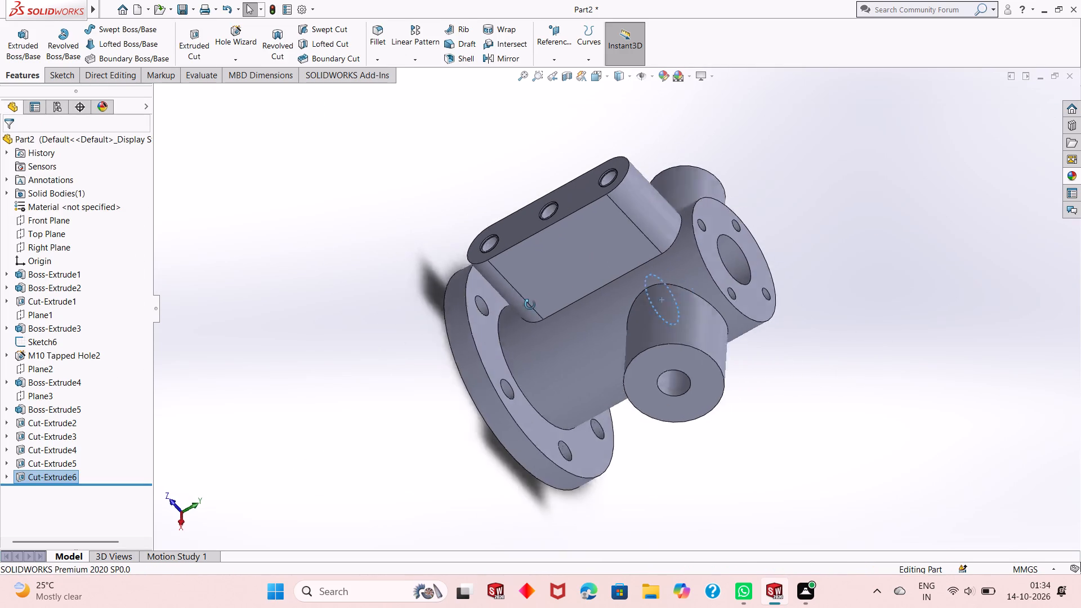
pyautogui.moveTo(530, 305); pyautogui.dragTo(503, 248, button='middle')
pyautogui.click(567, 79)
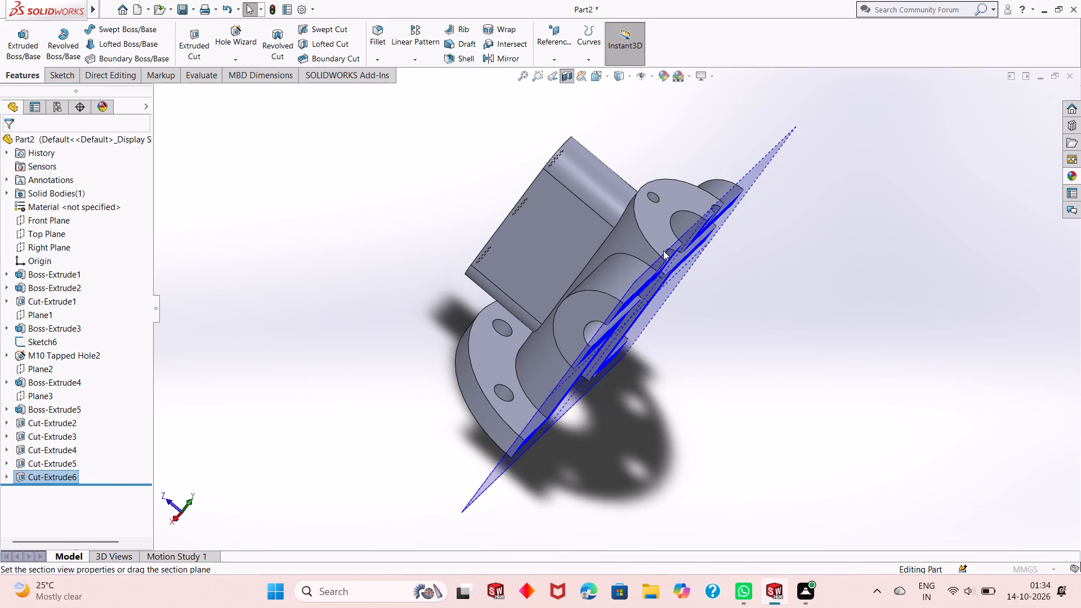
pyautogui.moveTo(730, 323); pyautogui.dragTo(671, 213, button='middle')
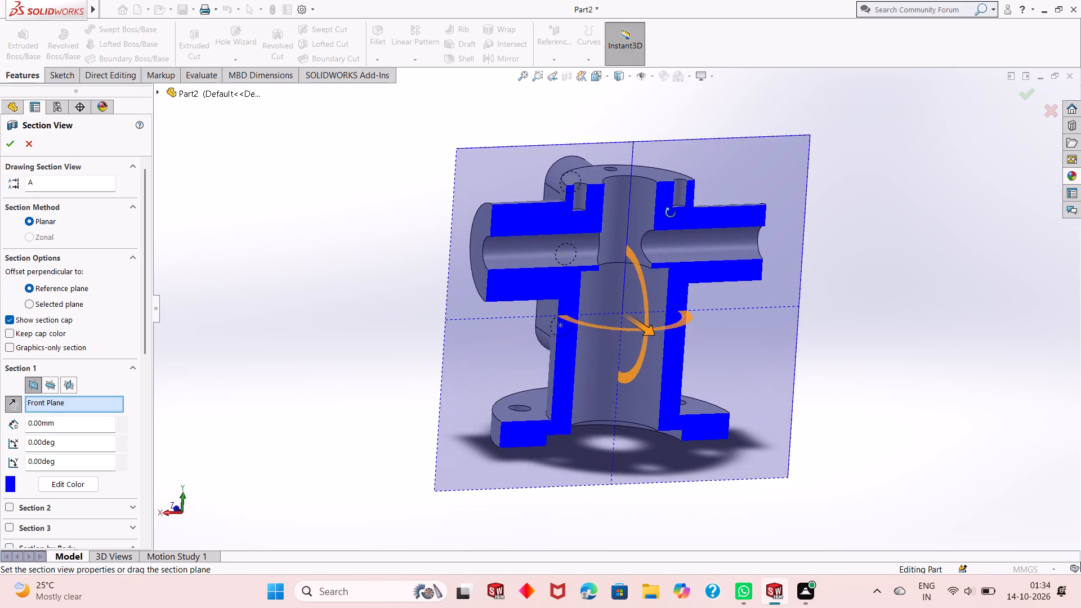
pyautogui.moveTo(671, 213); pyautogui.dragTo(671, 212, button='middle')
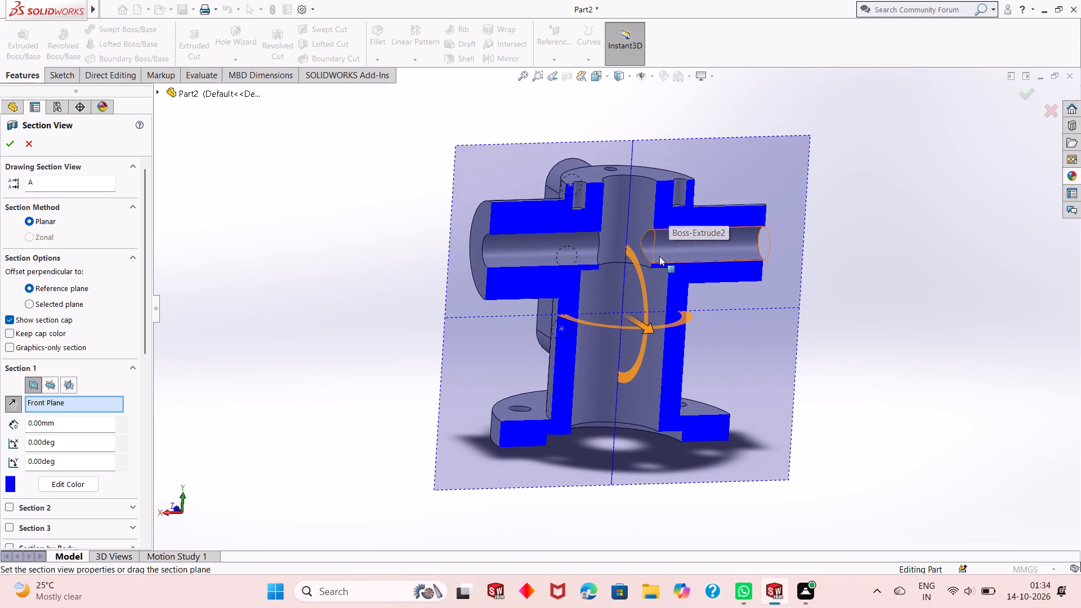
pyautogui.moveTo(587, 318); pyautogui.dragTo(580, 294, button='middle')
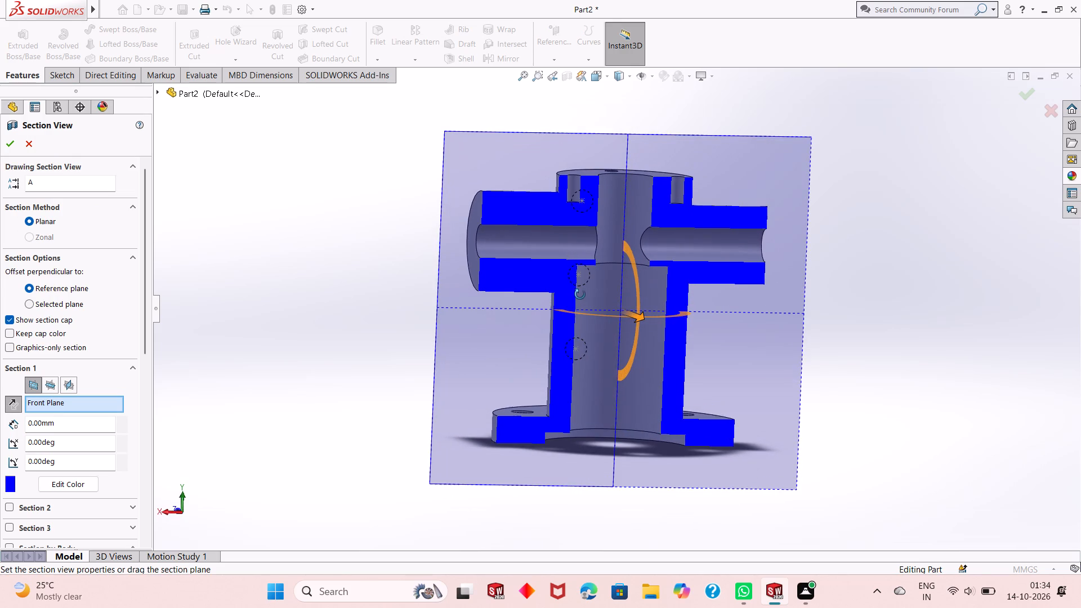
pyautogui.moveTo(580, 294); pyautogui.dragTo(551, 303, button='middle')
pyautogui.middleClick(551, 303)
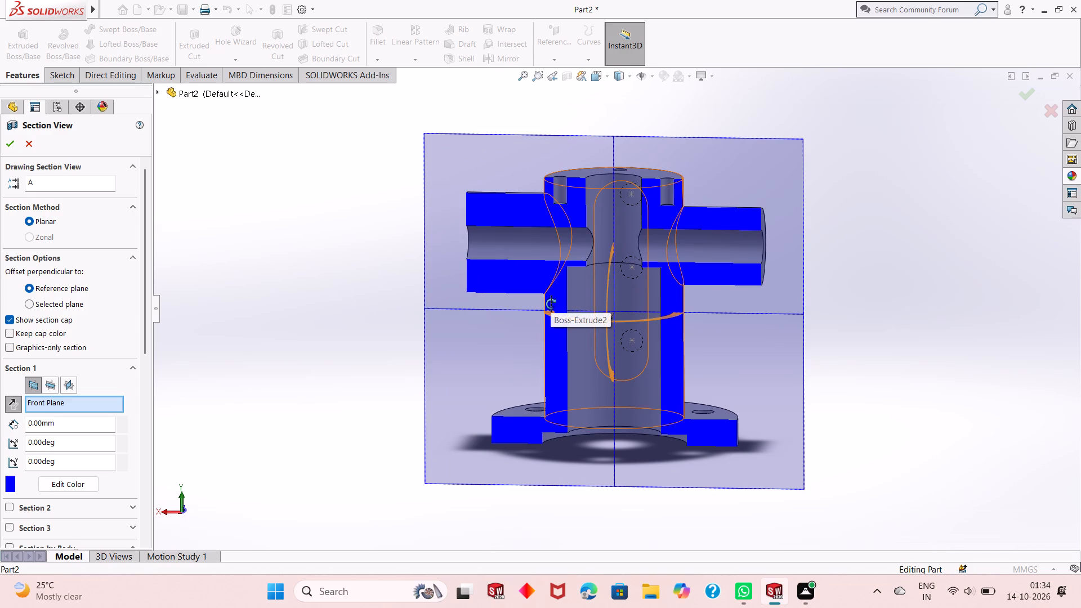
pyautogui.press('Escape')
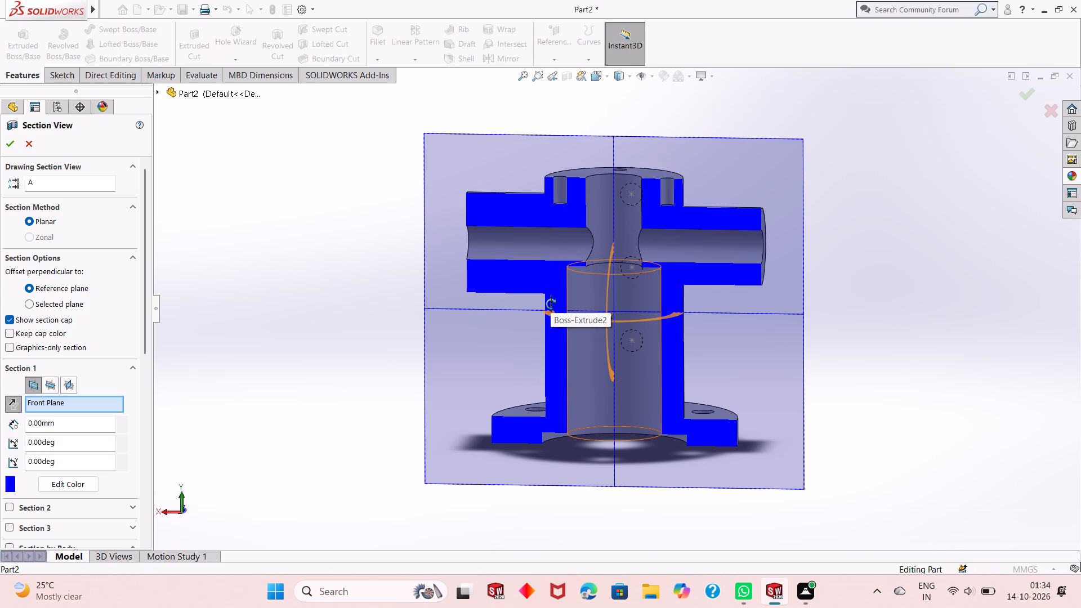
pyautogui.press('Escape')
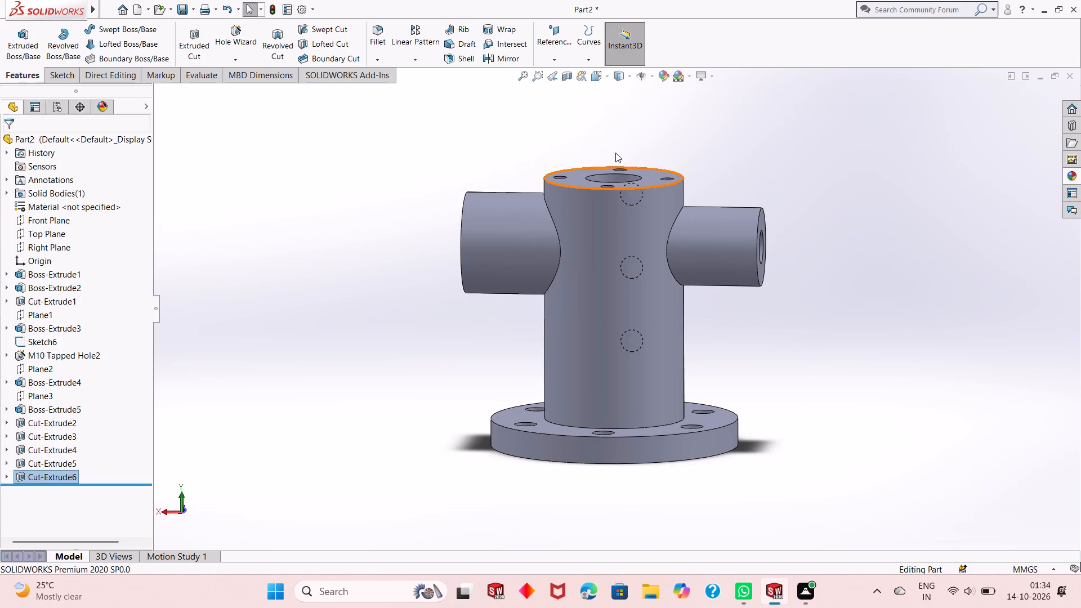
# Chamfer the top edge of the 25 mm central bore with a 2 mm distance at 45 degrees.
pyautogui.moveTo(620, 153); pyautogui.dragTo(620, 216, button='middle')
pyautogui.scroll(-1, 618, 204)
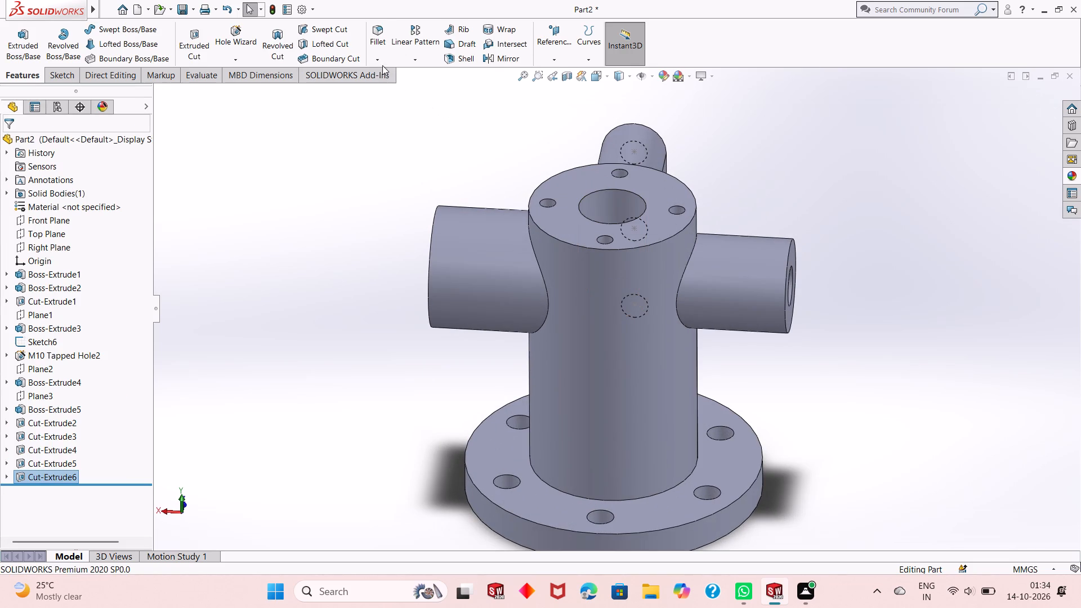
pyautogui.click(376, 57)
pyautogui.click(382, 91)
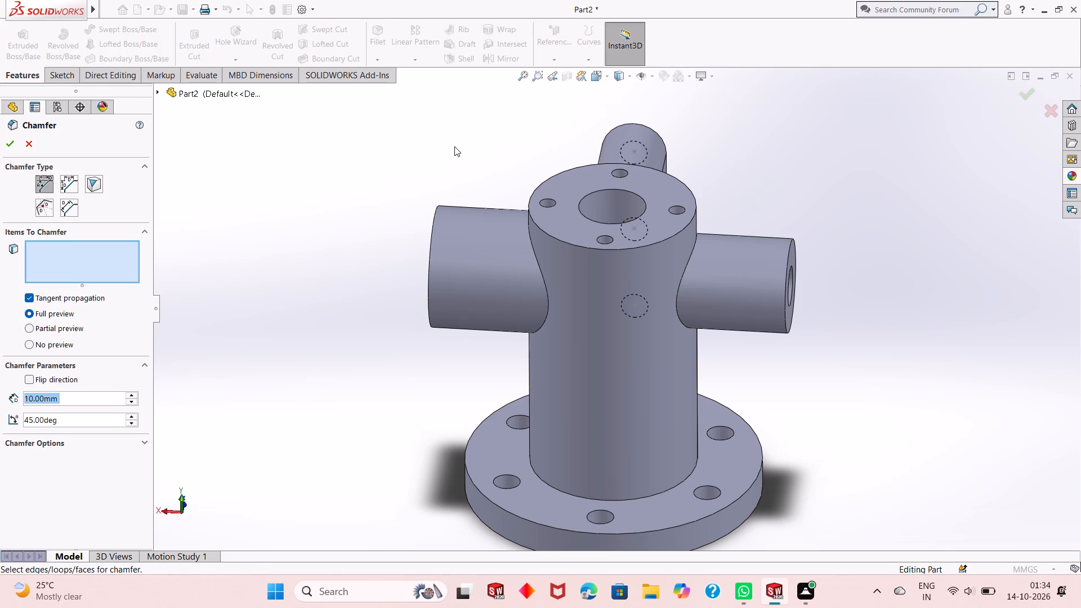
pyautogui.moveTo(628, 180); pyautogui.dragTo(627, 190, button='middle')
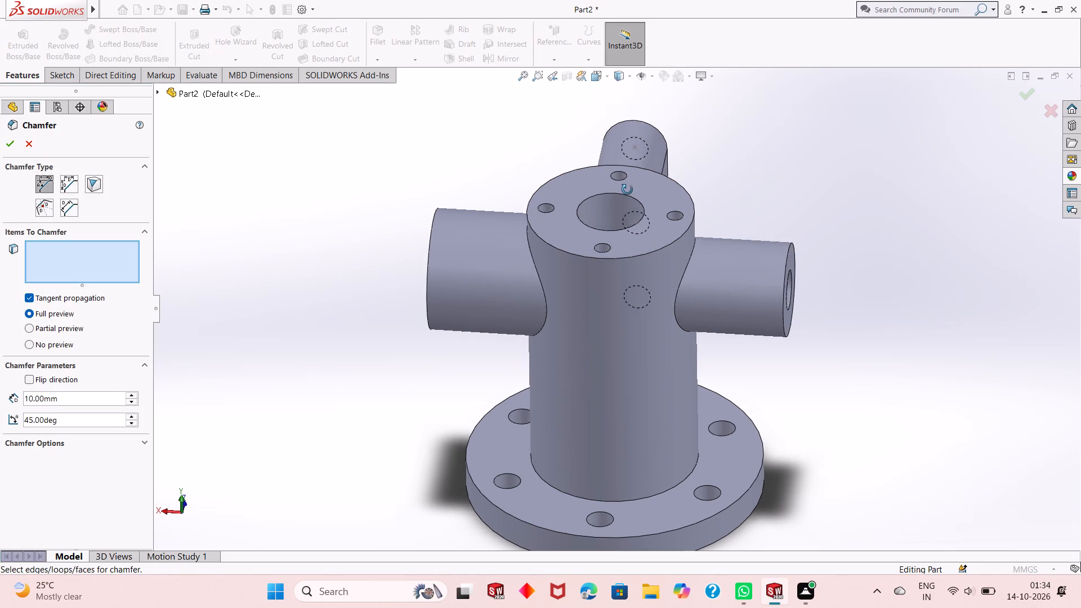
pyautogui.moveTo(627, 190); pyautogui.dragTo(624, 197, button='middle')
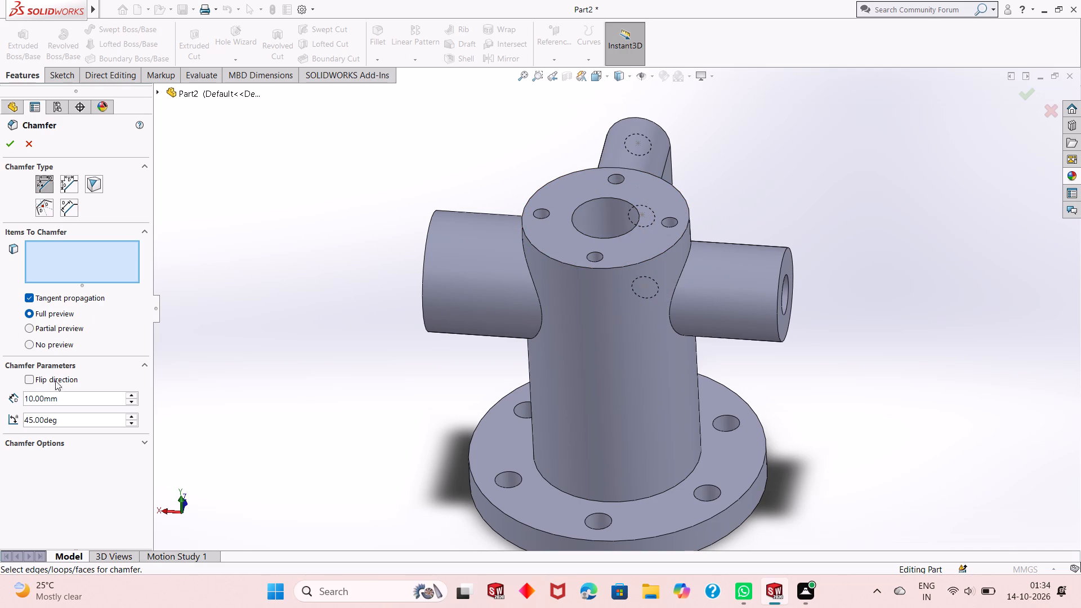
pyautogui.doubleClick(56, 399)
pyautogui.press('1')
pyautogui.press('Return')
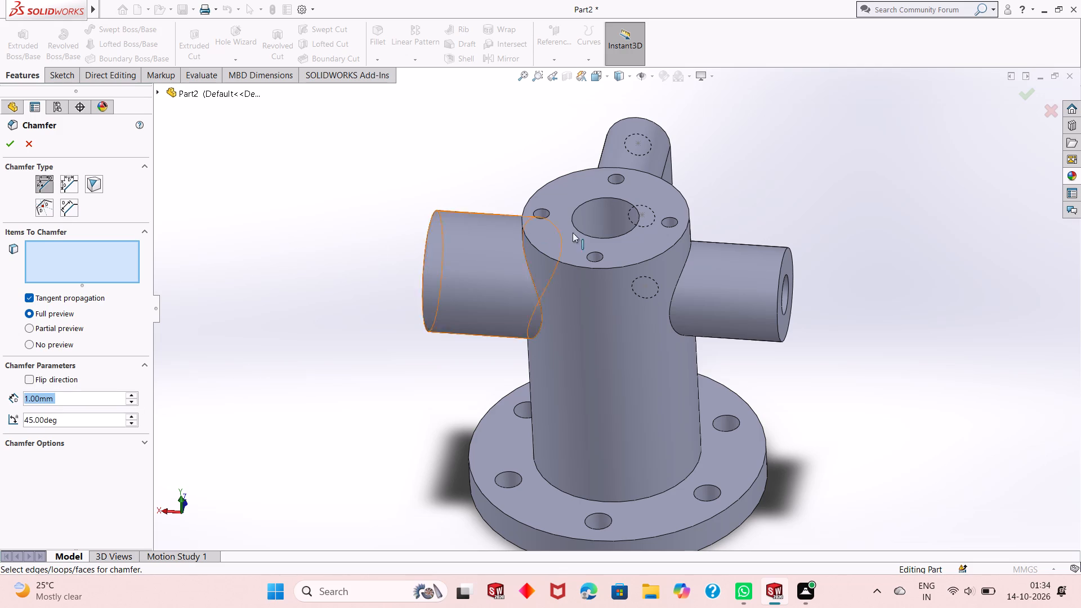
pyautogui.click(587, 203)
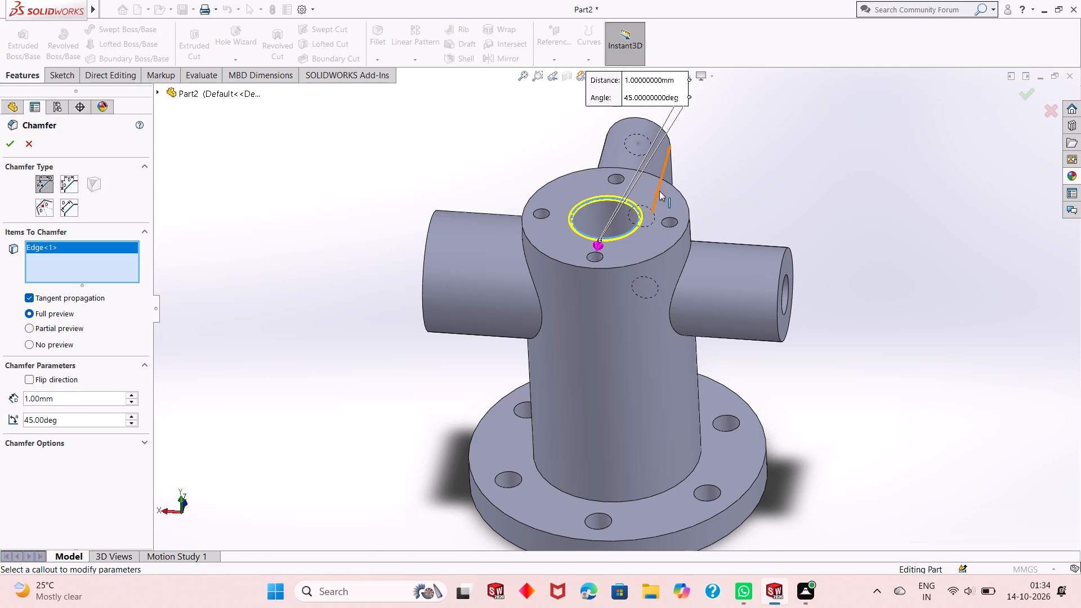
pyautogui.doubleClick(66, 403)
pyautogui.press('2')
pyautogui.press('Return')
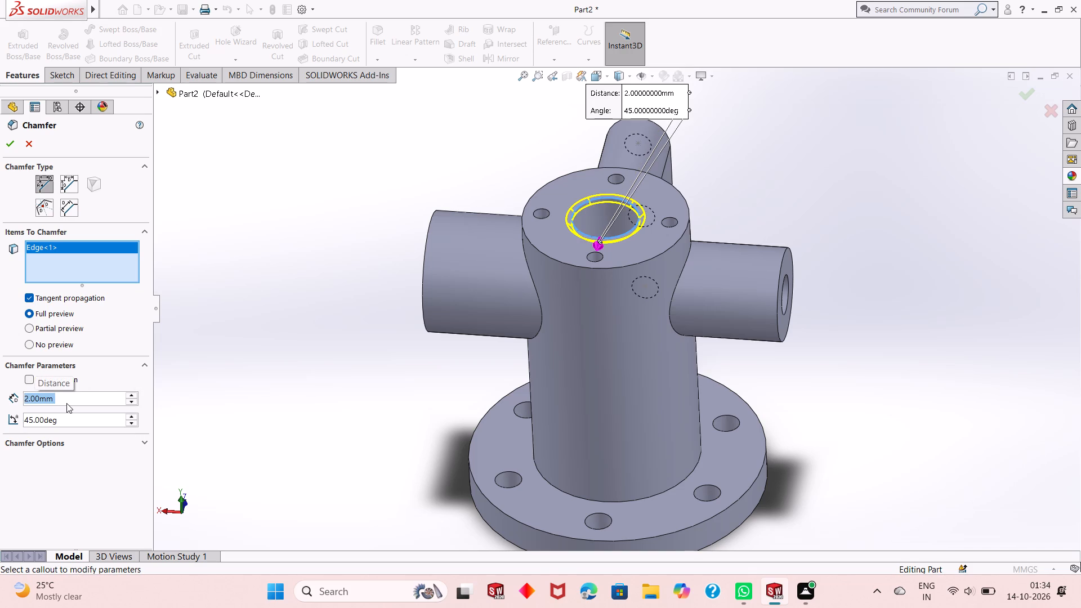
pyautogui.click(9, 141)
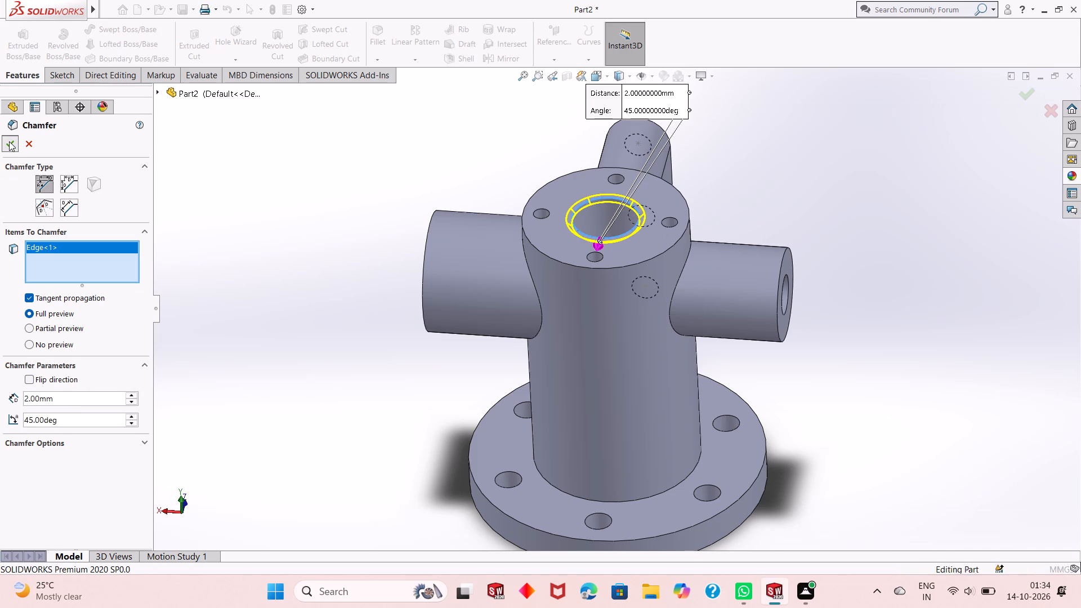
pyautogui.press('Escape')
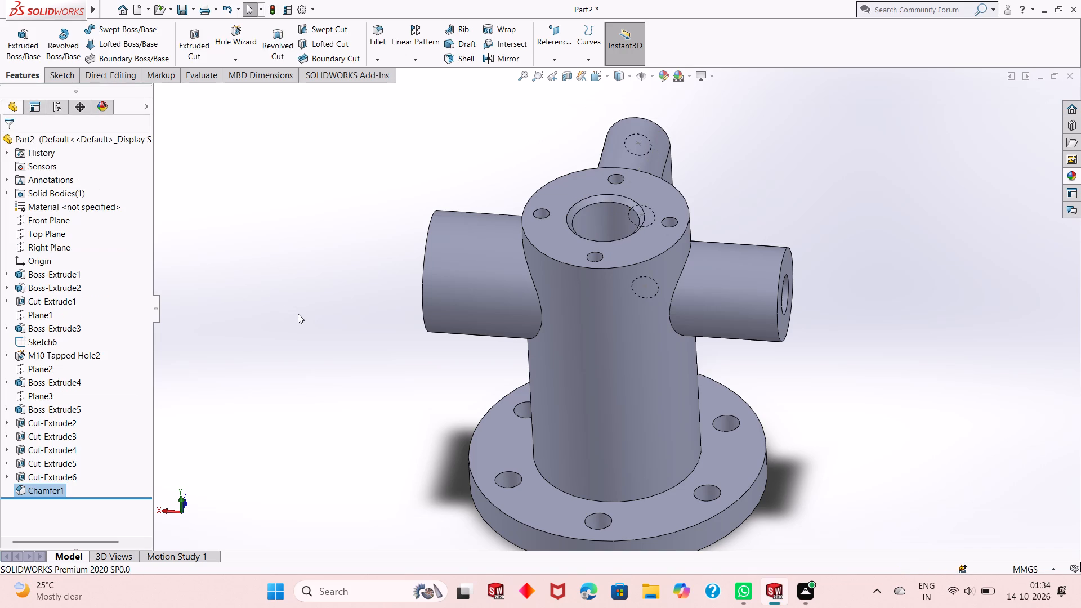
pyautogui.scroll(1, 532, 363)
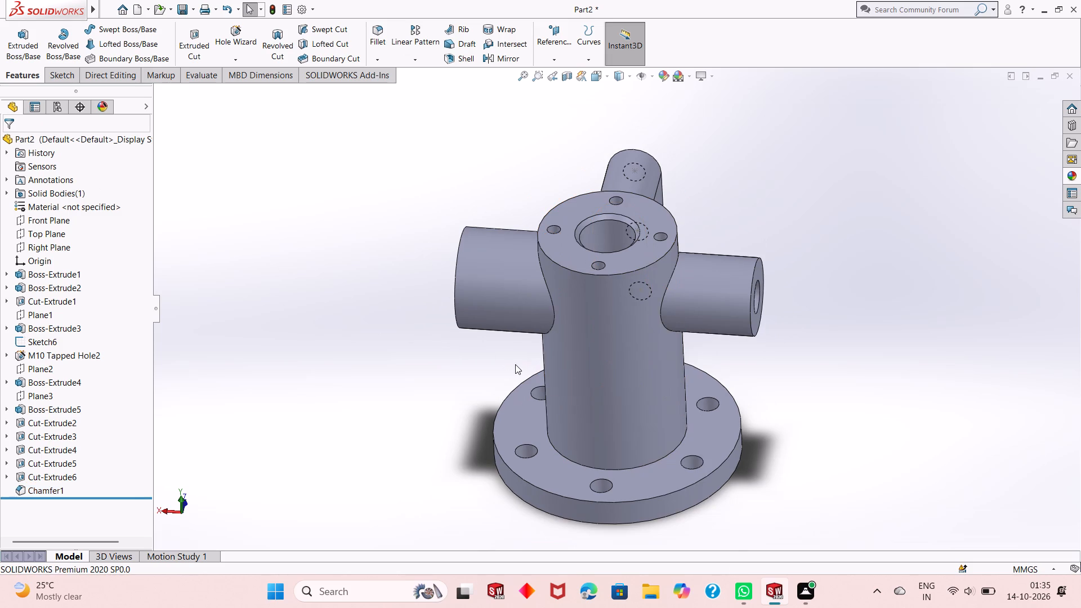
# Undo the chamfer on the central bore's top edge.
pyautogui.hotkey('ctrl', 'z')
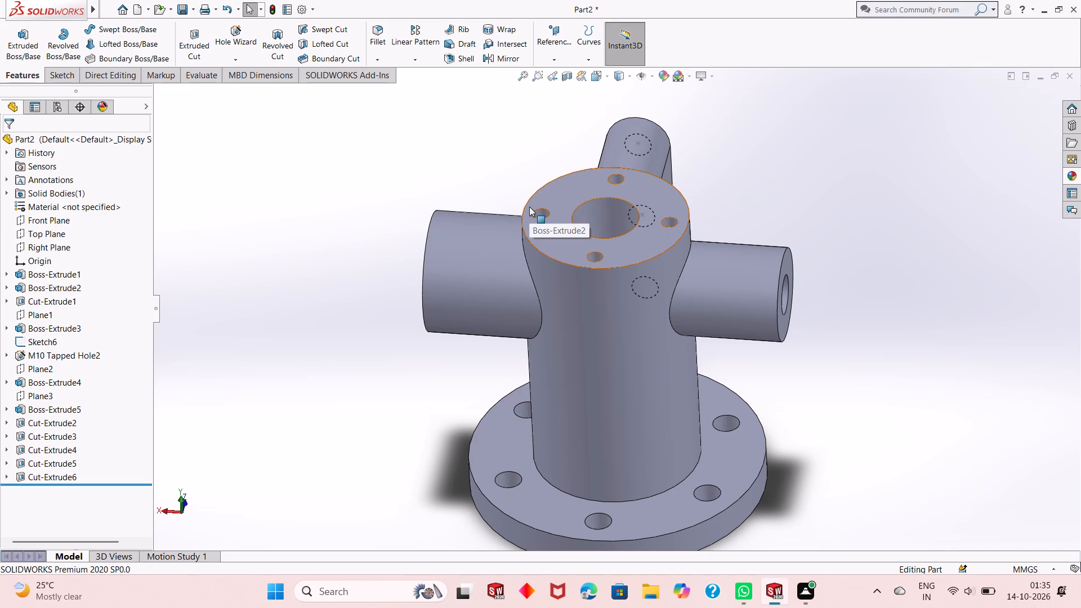
# Chamfer the central bore's top edge and the outer bore edges of both round side bosses 2 mm at 45 degrees.
pyautogui.click(385, 61)
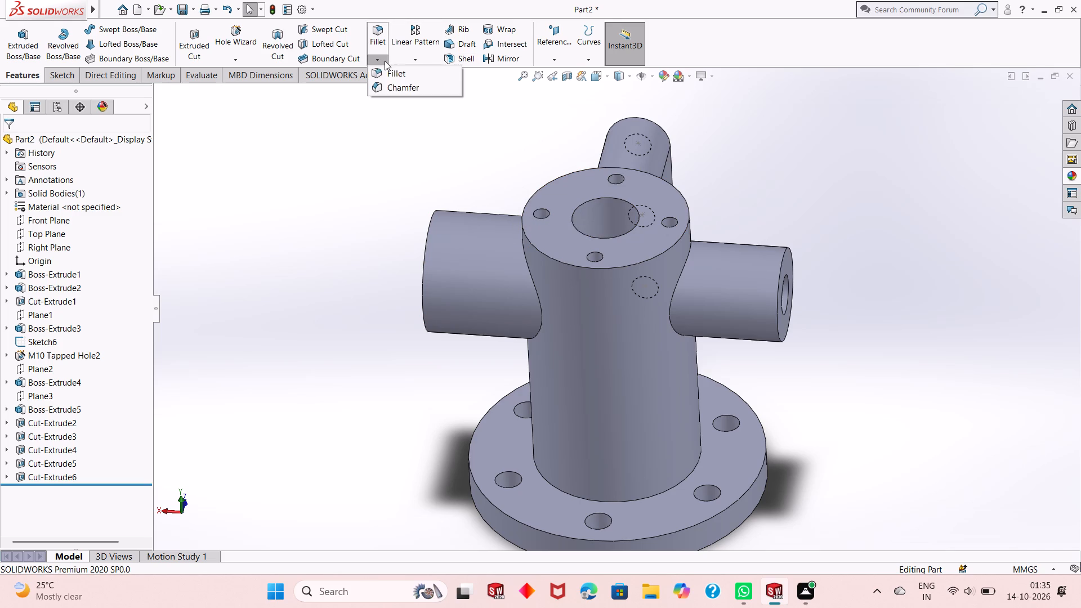
pyautogui.click(390, 85)
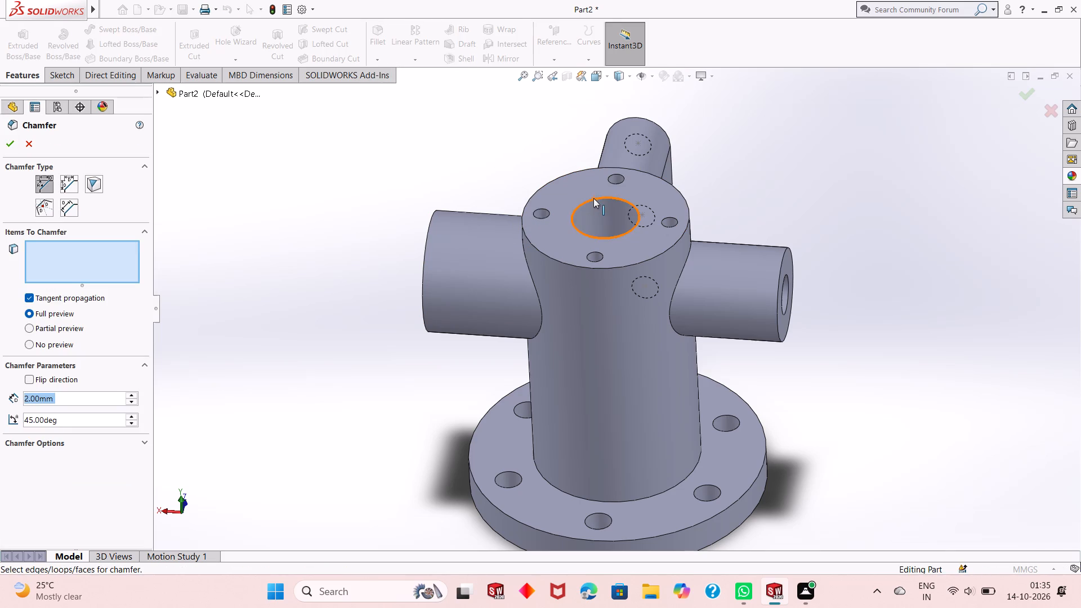
pyautogui.click(593, 198)
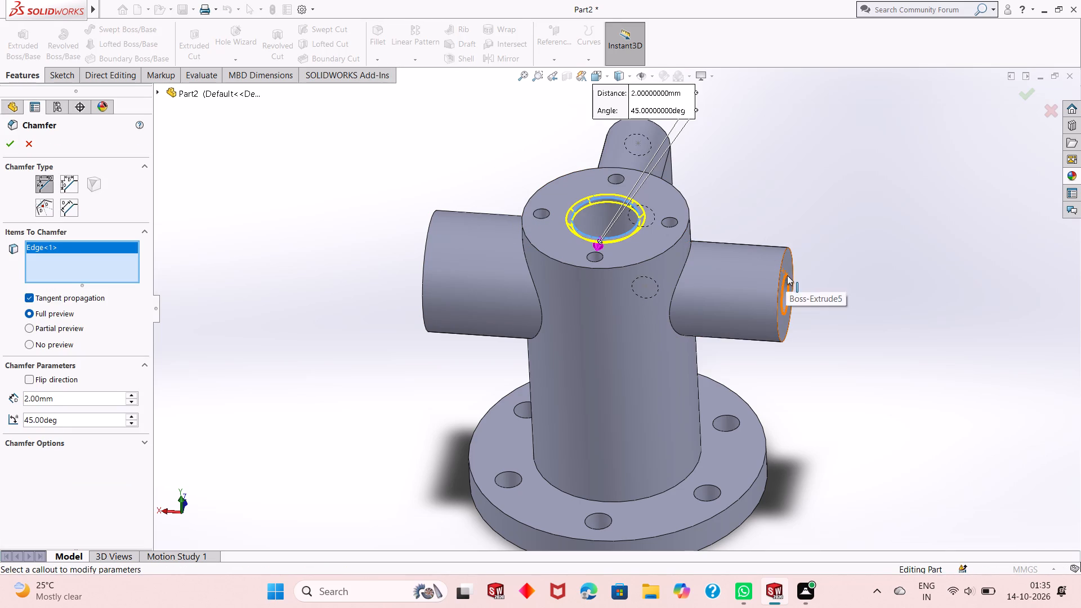
pyautogui.click(787, 275)
pyautogui.moveTo(518, 274); pyautogui.dragTo(572, 373, button='middle')
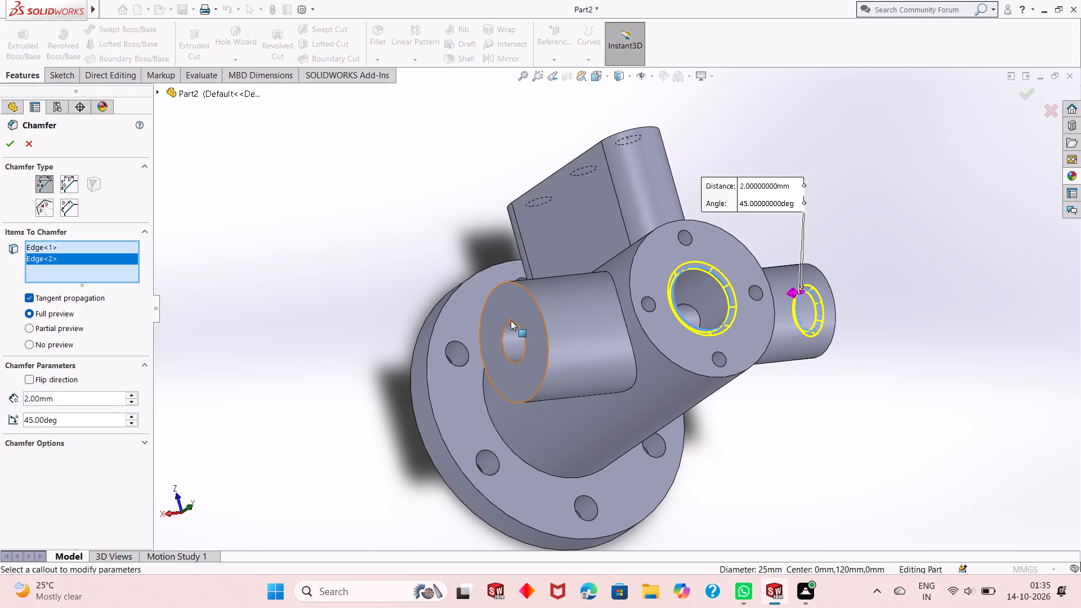
pyautogui.click(514, 323)
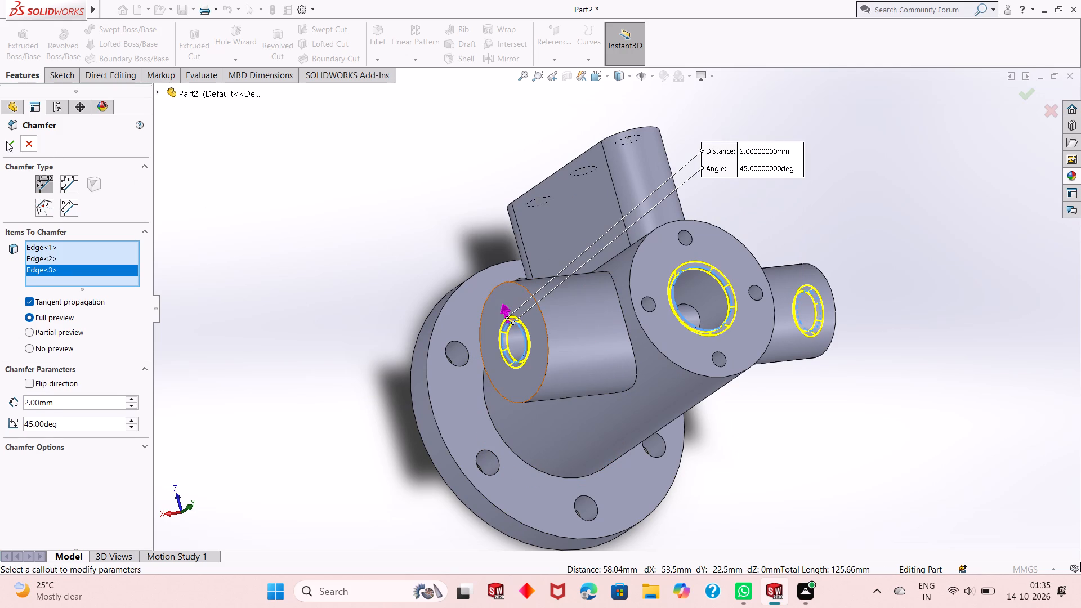
pyautogui.click(6, 141)
# Examine the chamfered bore openings and the recessed underside of the flanged base.
pyautogui.moveTo(406, 335); pyautogui.dragTo(361, 347, button='middle')
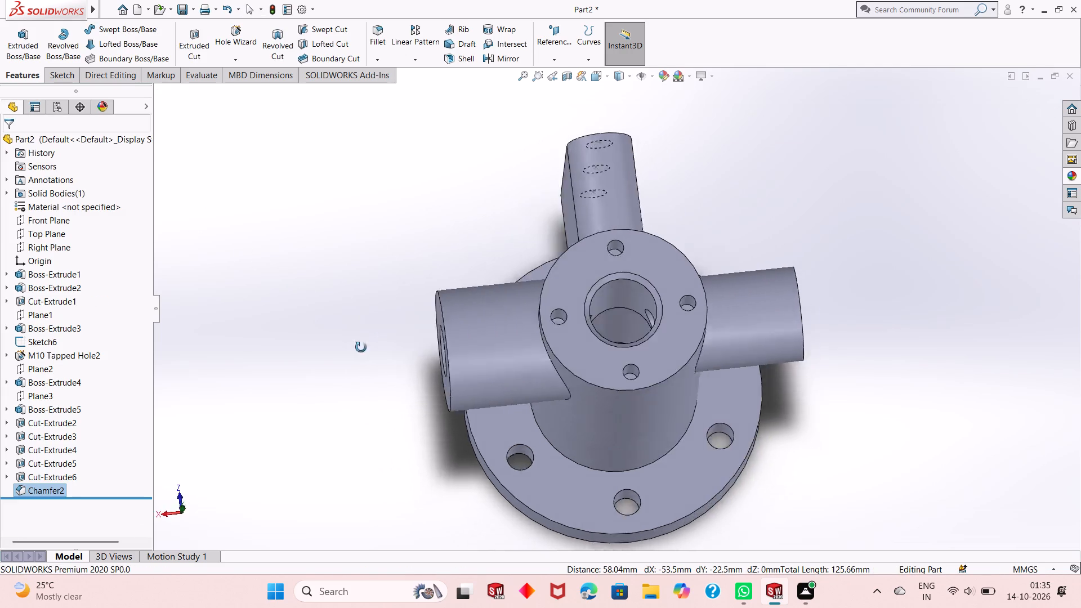
pyautogui.moveTo(361, 347); pyautogui.dragTo(337, 269, button='middle')
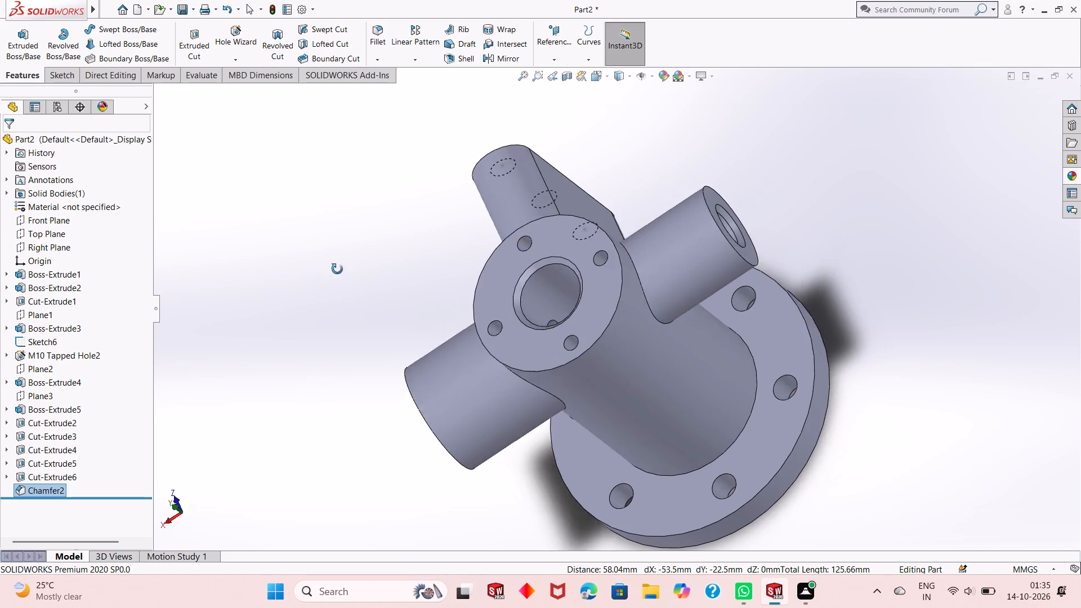
pyautogui.moveTo(337, 269); pyautogui.dragTo(380, 184, button='middle')
pyautogui.scroll(2, 434, 336)
pyautogui.moveTo(502, 413); pyautogui.dragTo(488, 239, button='middle')
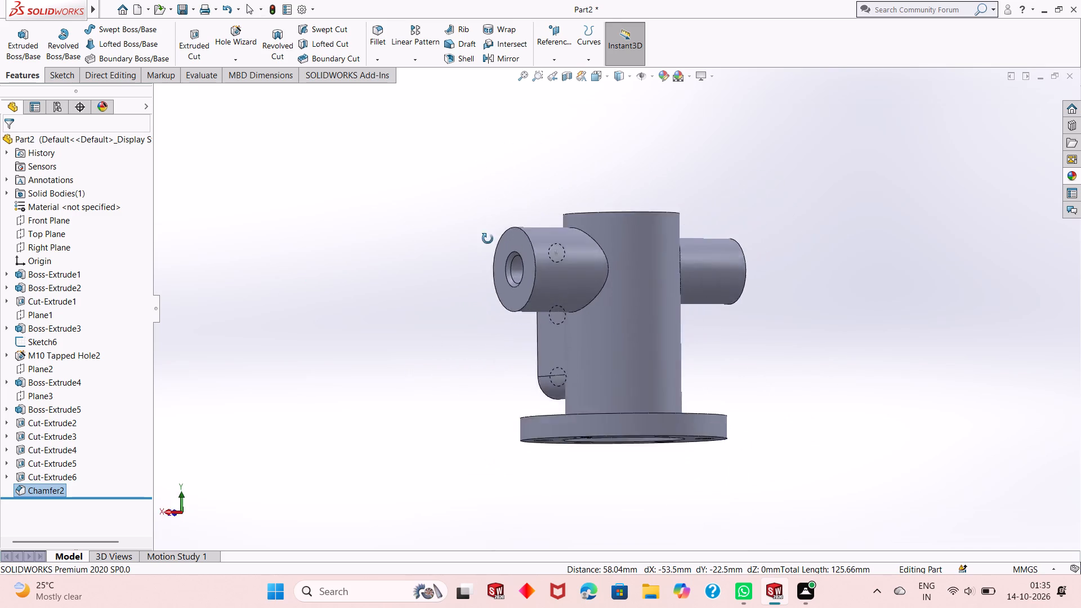
pyautogui.moveTo(488, 239); pyautogui.dragTo(483, 205, button='middle')
pyautogui.moveTo(501, 423); pyautogui.dragTo(503, 338, button='middle')
pyautogui.scroll(-2, 512, 325)
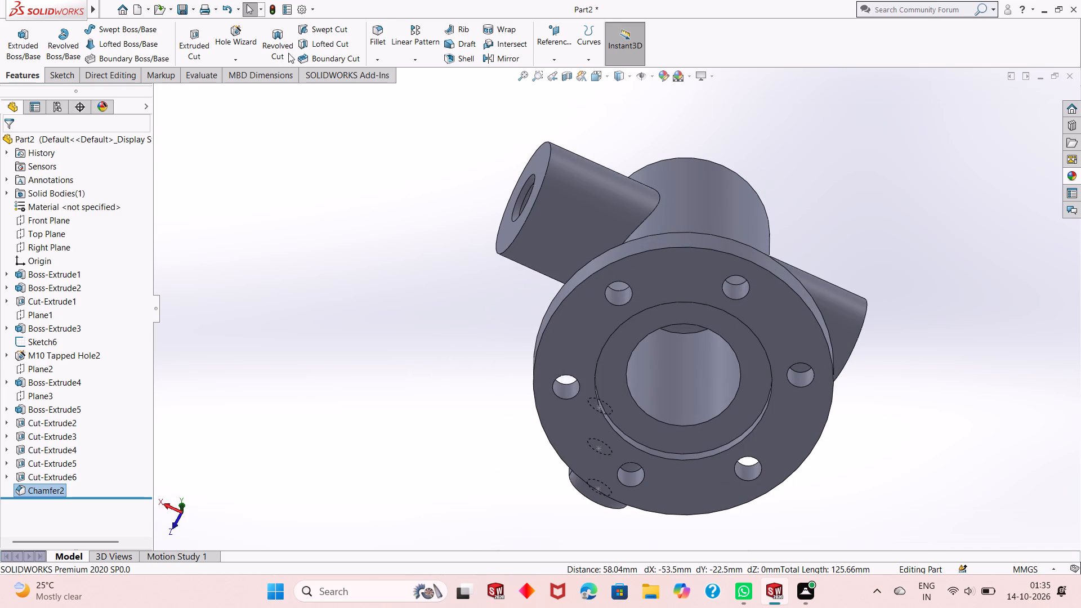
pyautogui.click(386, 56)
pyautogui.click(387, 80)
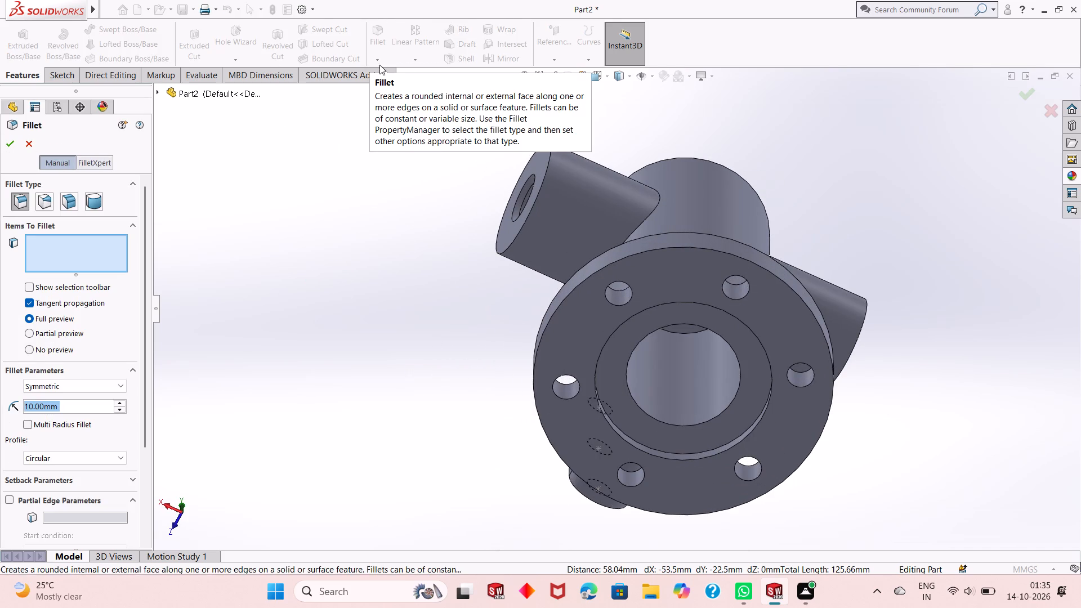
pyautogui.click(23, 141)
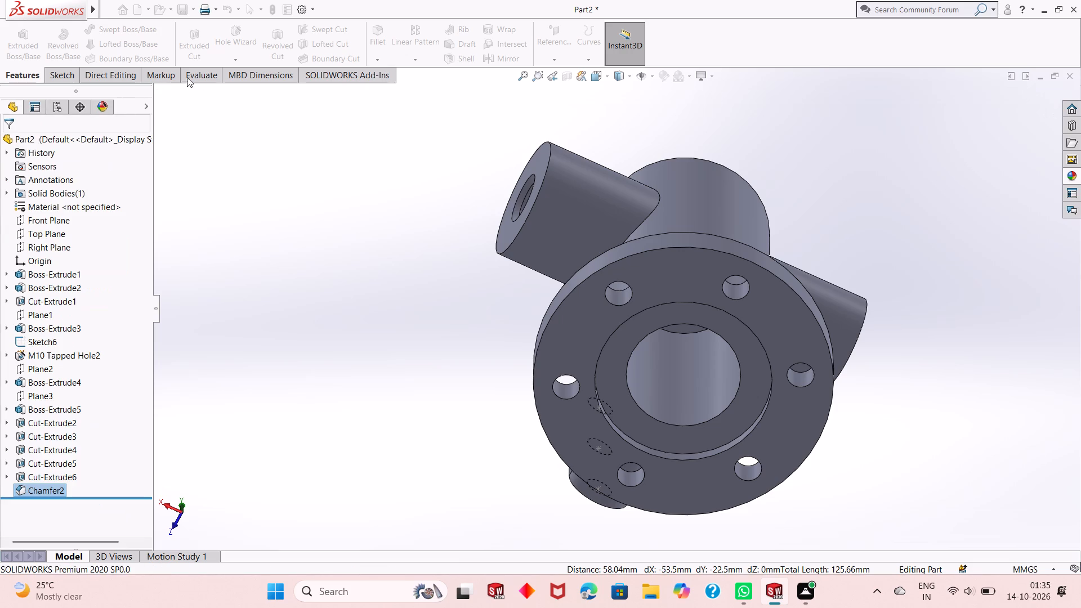
# Chamfer the central bore's edge inside the recessed underside of the flange with a 5 mm distance at 30 degrees.
pyautogui.click(373, 61)
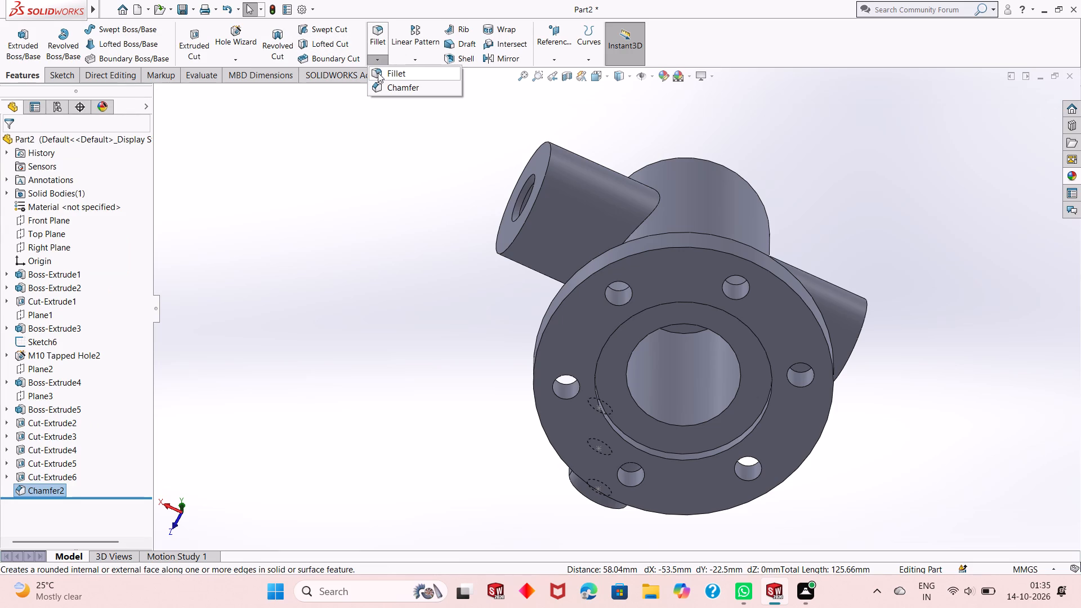
pyautogui.click(382, 81)
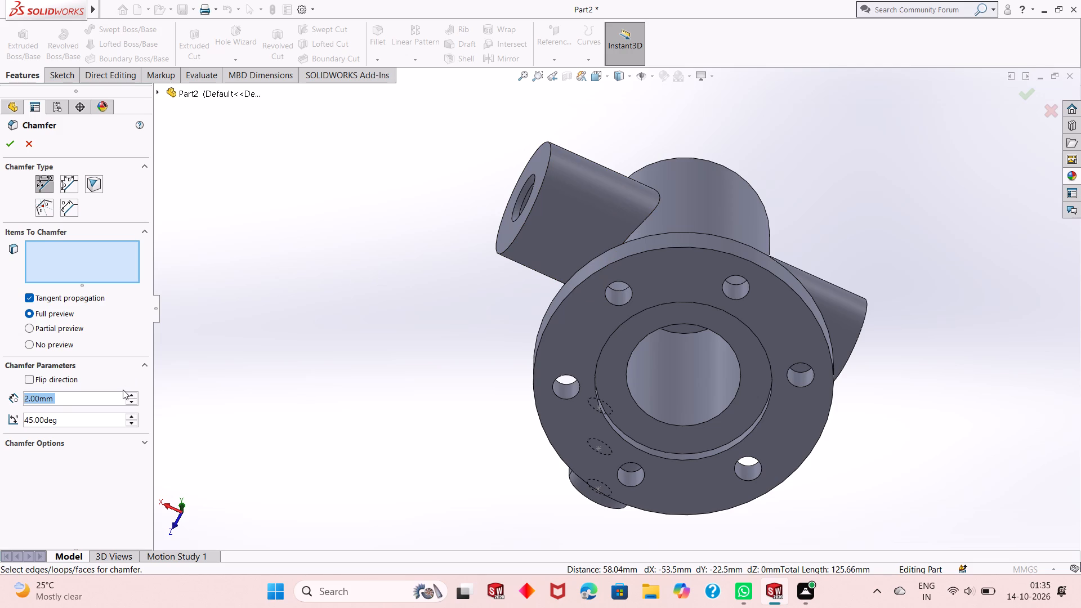
pyautogui.press('5')
pyautogui.press('Return')
pyautogui.doubleClick(61, 422)
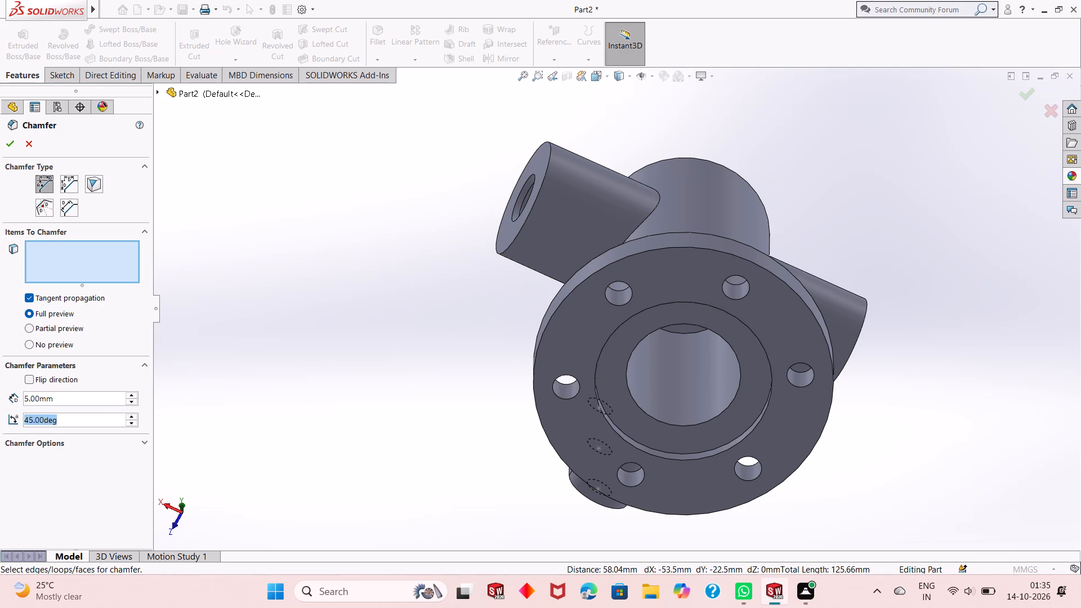
pyautogui.press('3')
pyautogui.press('0')
pyautogui.press('Return')
pyautogui.click(738, 389)
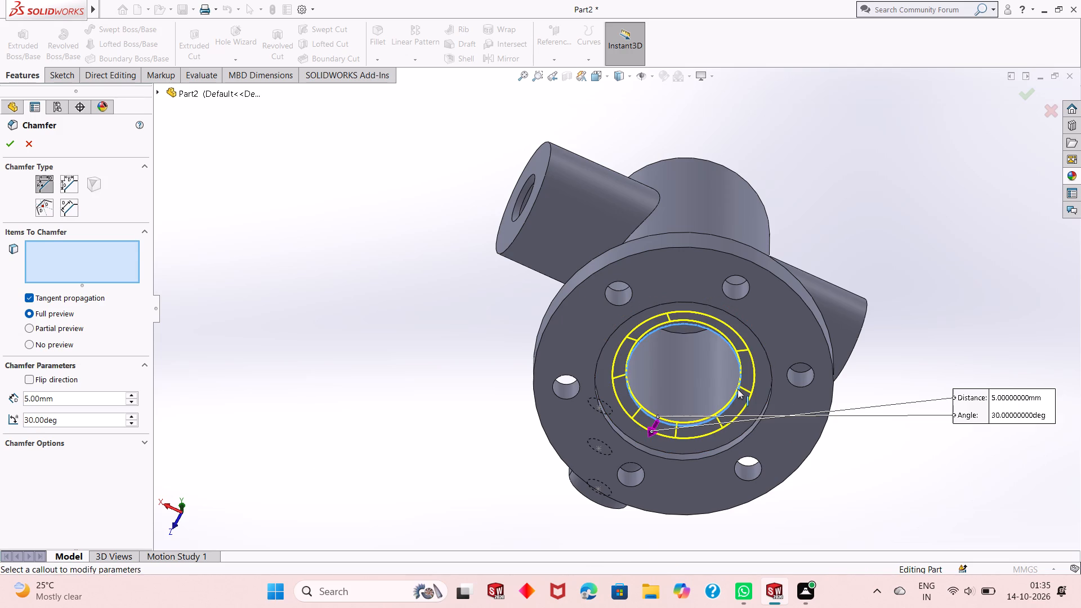
pyautogui.click(6, 145)
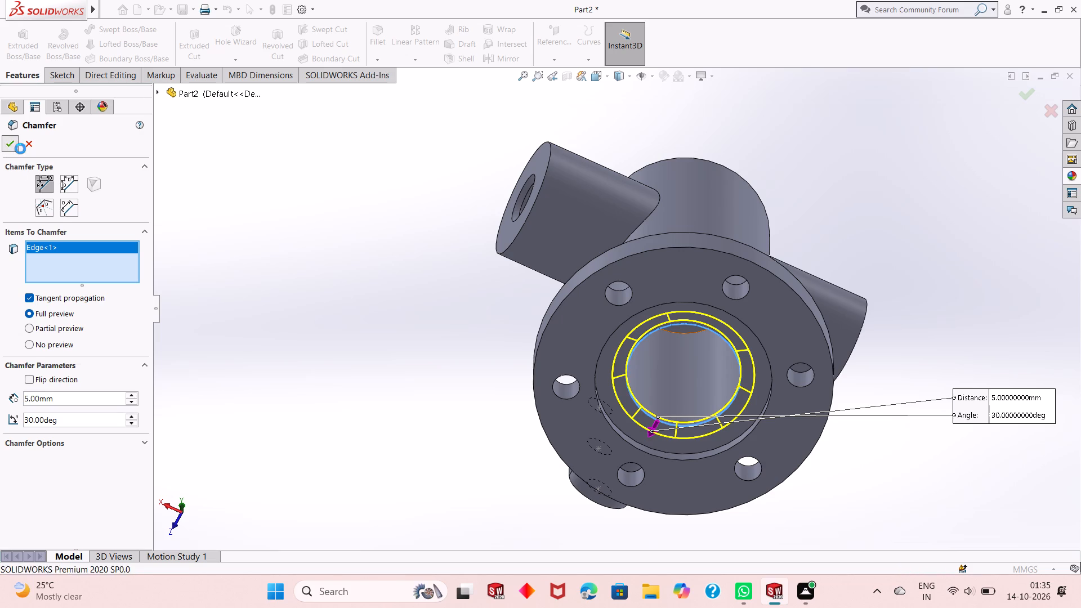
# Examine the chamfered bore opening in the base and the outside of the body with its bosses.
pyautogui.moveTo(385, 244); pyautogui.dragTo(327, 348, button='middle')
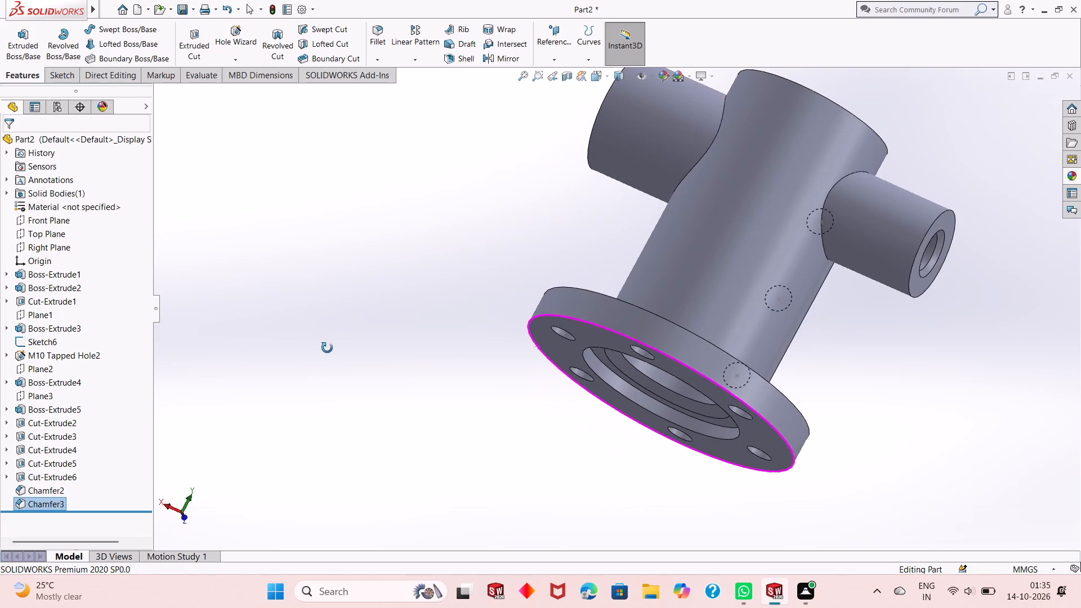
pyautogui.moveTo(327, 348); pyautogui.dragTo(355, 316, button='middle')
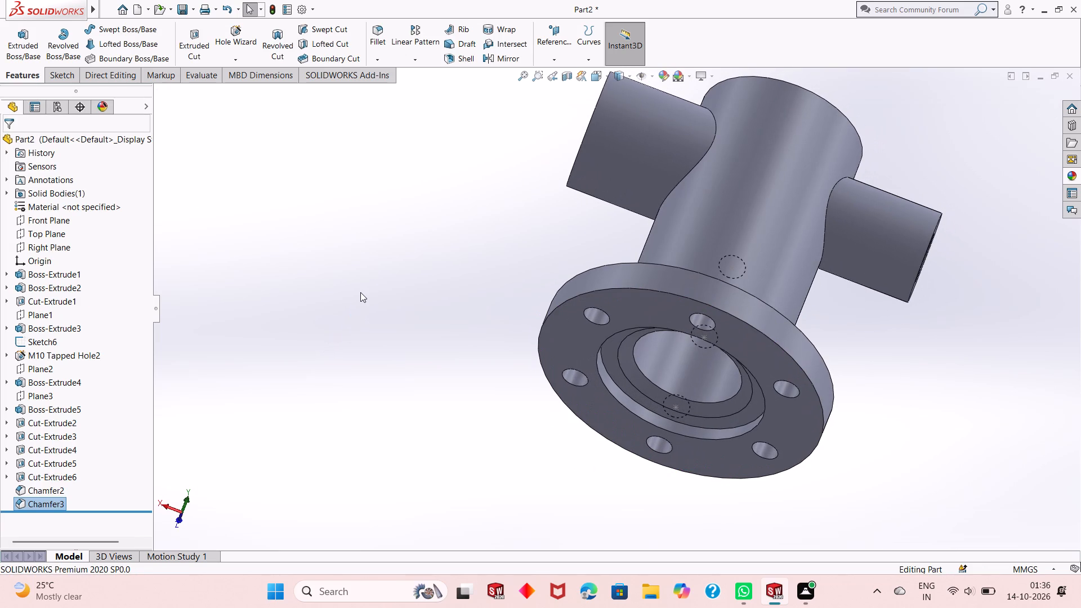
pyautogui.scroll(1, 704, 312)
pyautogui.moveTo(726, 268); pyautogui.dragTo(728, 291, button='middle')
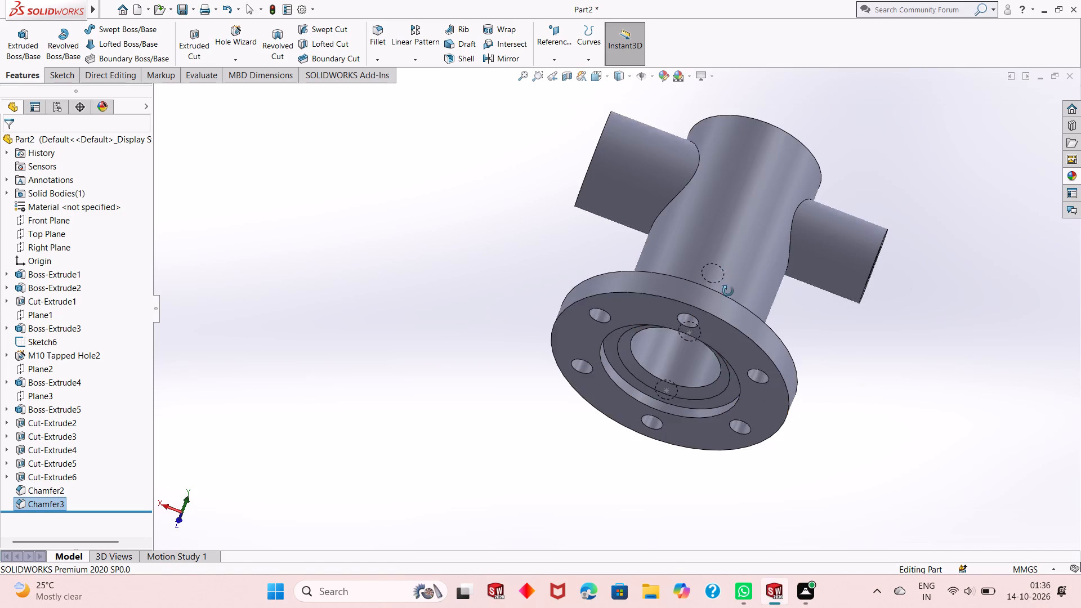
pyautogui.moveTo(728, 291); pyautogui.dragTo(748, 445, button='middle')
pyautogui.scroll(1, 748, 445)
pyautogui.moveTo(769, 267); pyautogui.dragTo(632, 297, button='middle')
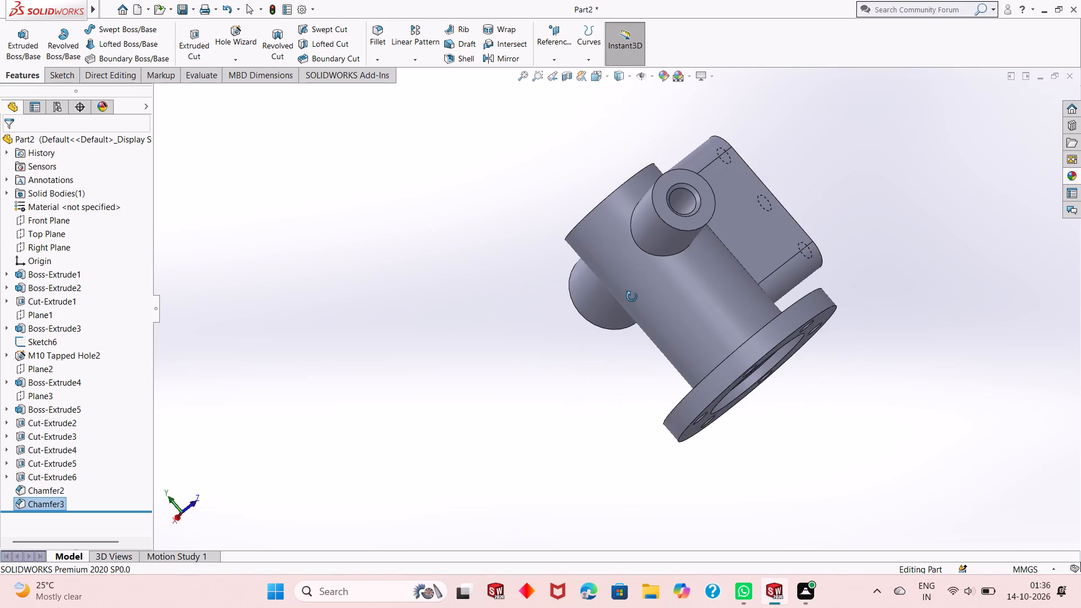
pyautogui.moveTo(632, 297); pyautogui.dragTo(610, 404, button='middle')
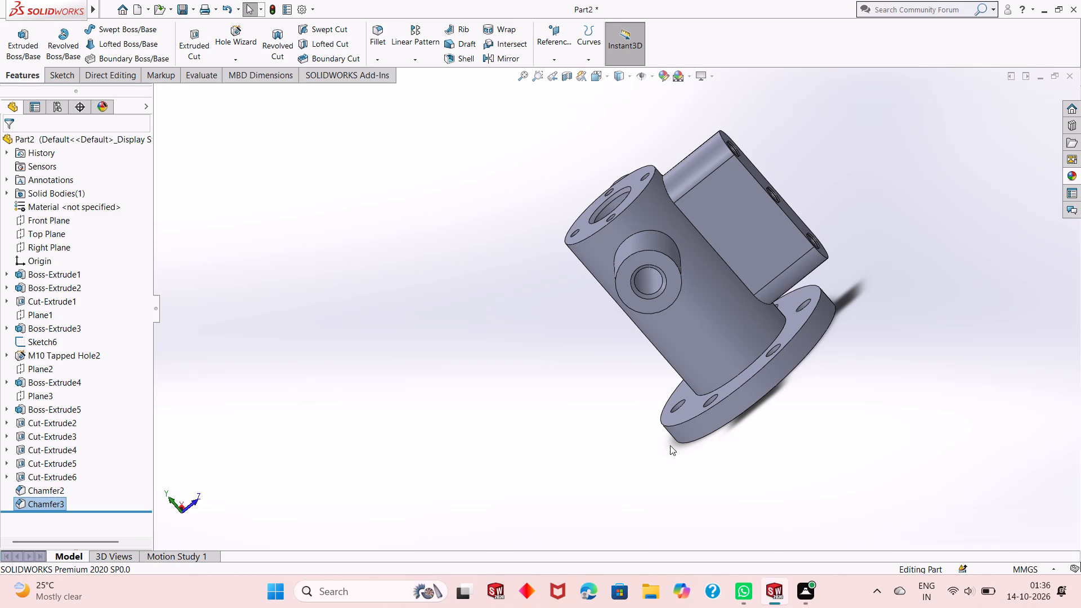
# Fillet the edge where the cylindrical body meets the top of the base flange with a 5 mm radius.
pyautogui.scroll(1, 710, 411)
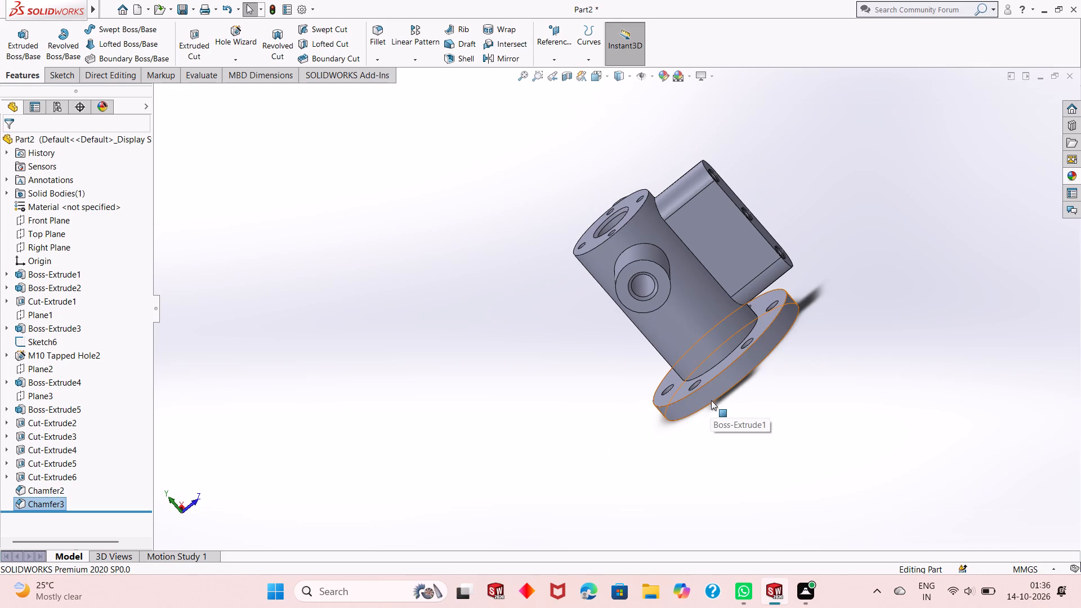
pyautogui.moveTo(711, 400); pyautogui.dragTo(740, 326, button='middle')
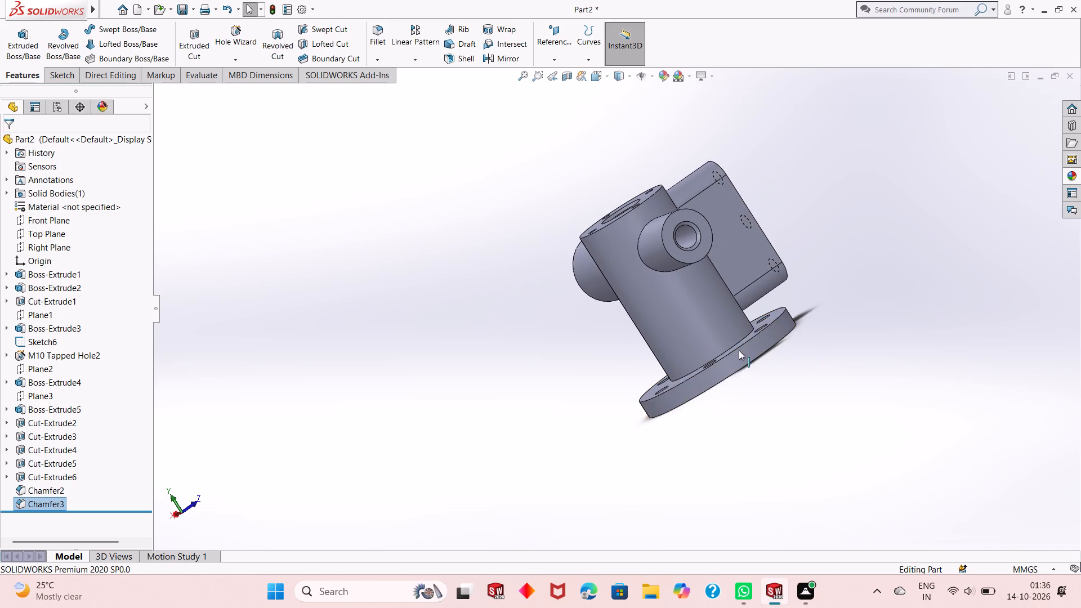
pyautogui.scroll(1, 738, 355)
pyautogui.scroll(-2, 731, 292)
pyautogui.scroll(1, 712, 397)
pyautogui.moveTo(712, 396); pyautogui.dragTo(729, 482, button='middle')
pyautogui.scroll(-1, 555, 241)
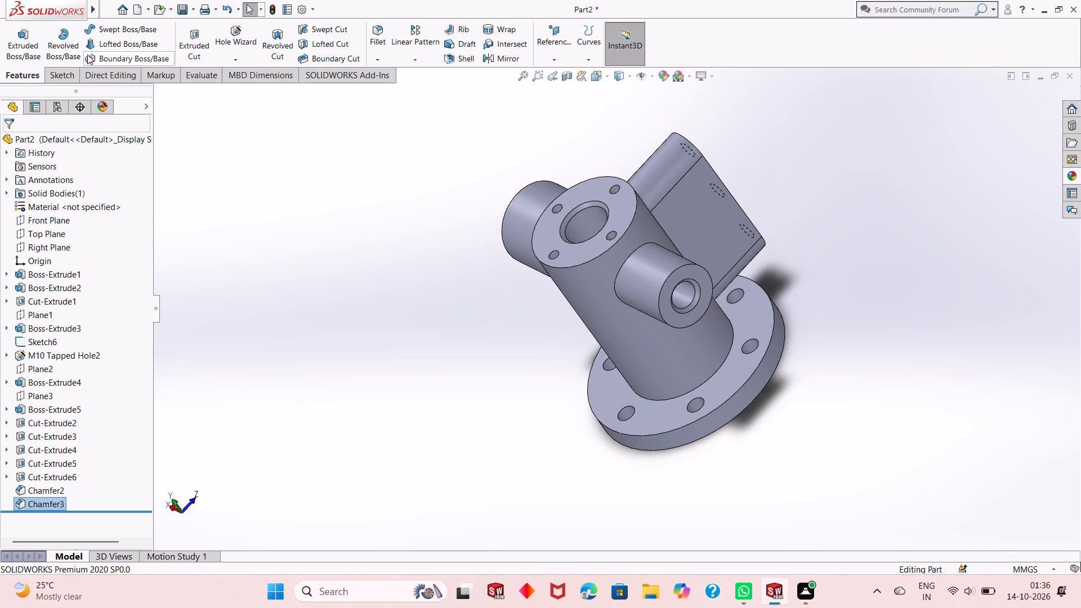
pyautogui.click(374, 41)
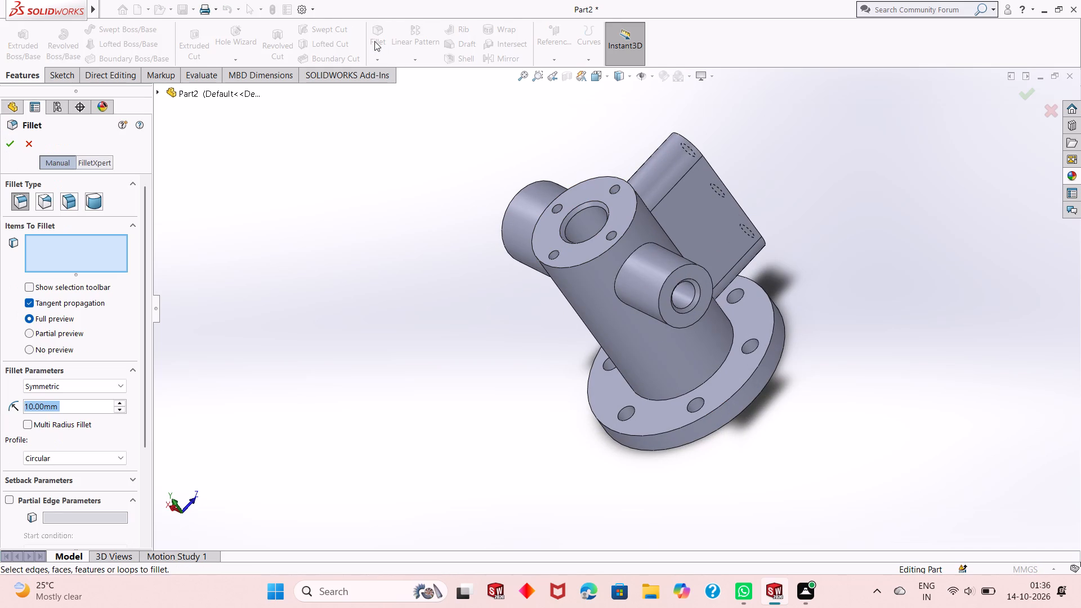
pyautogui.press('8')
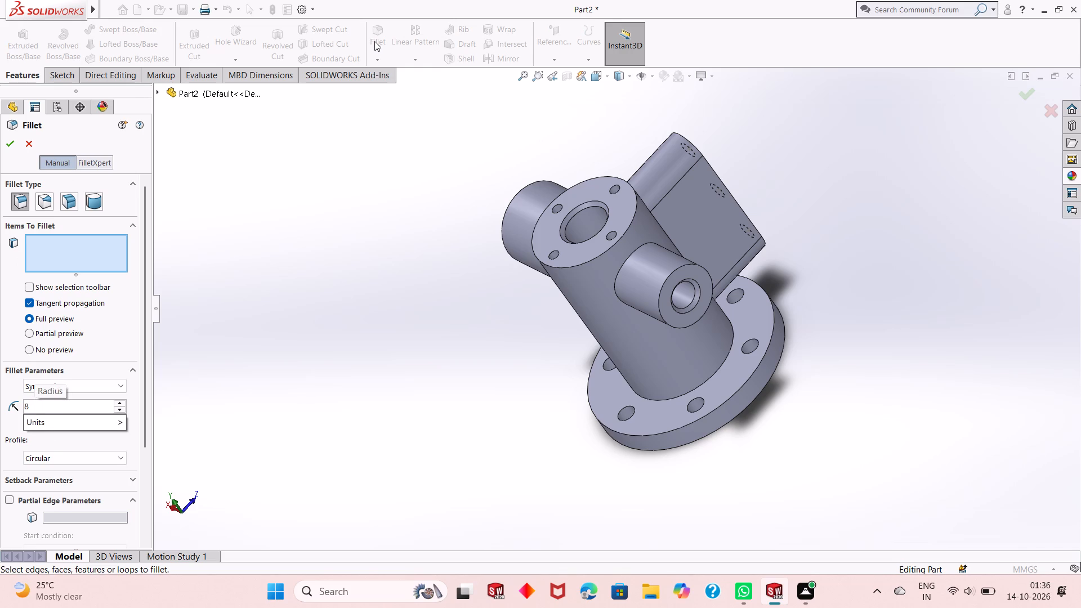
pyautogui.press('5')
pyautogui.press('BackSpace')
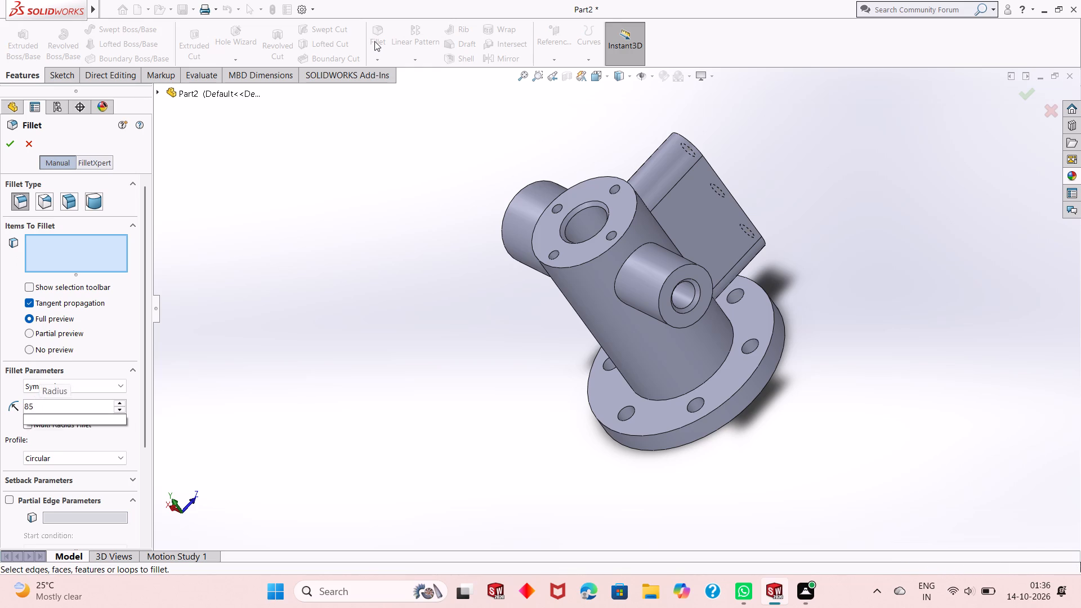
pyautogui.press('BackSpace')
pyautogui.press('5')
pyautogui.press('Return')
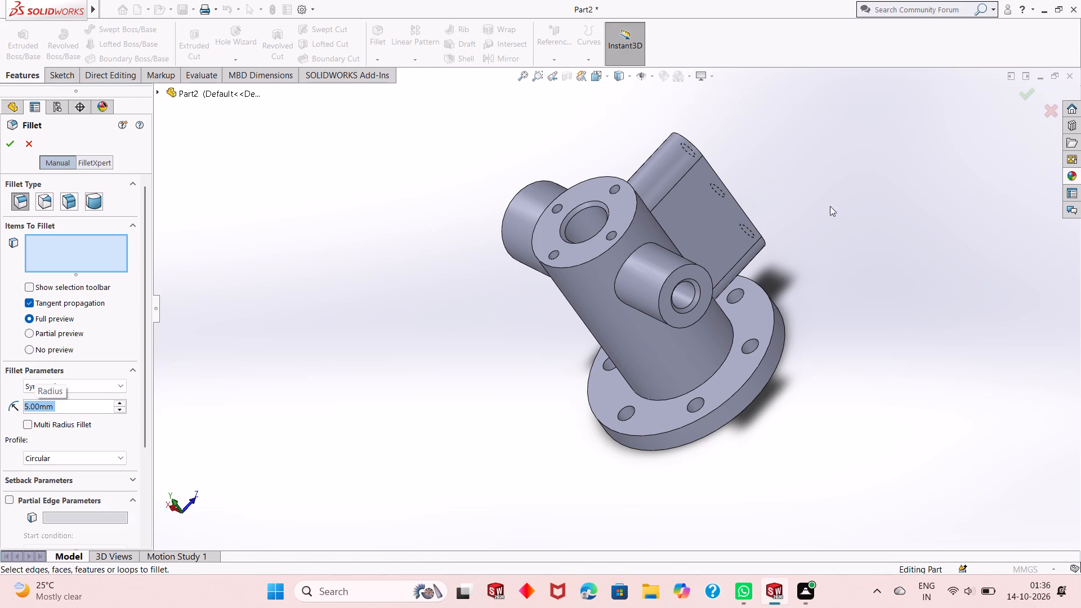
pyautogui.click(723, 362)
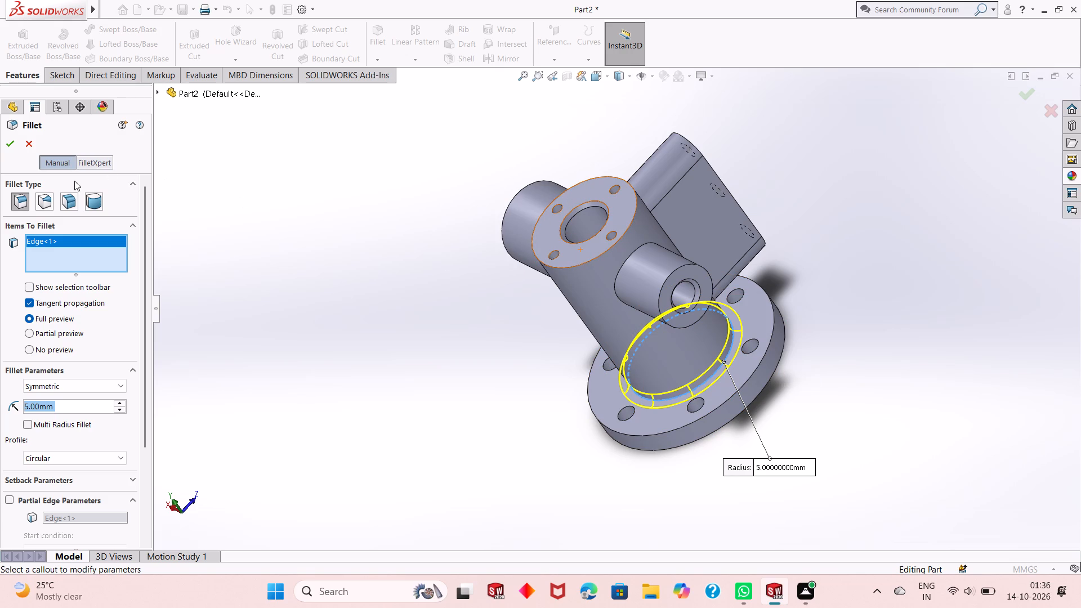
pyautogui.click(5, 146)
# Examine the filleted base joint, the slotted boss and the side bosses from several directions.
pyautogui.moveTo(510, 356); pyautogui.dragTo(525, 360, button='middle')
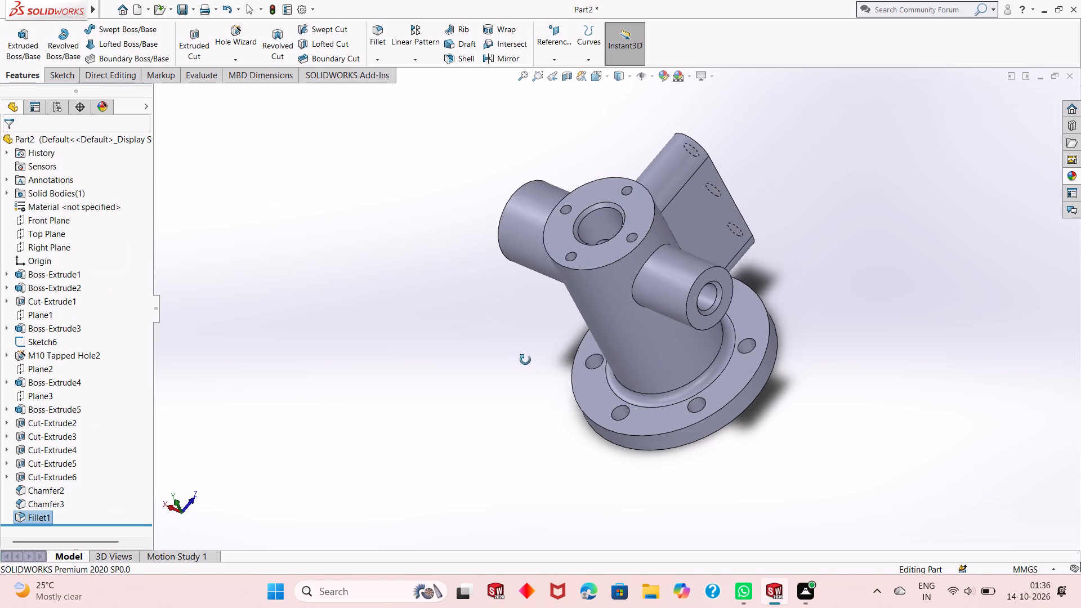
pyautogui.moveTo(525, 360); pyautogui.dragTo(540, 390, button='middle')
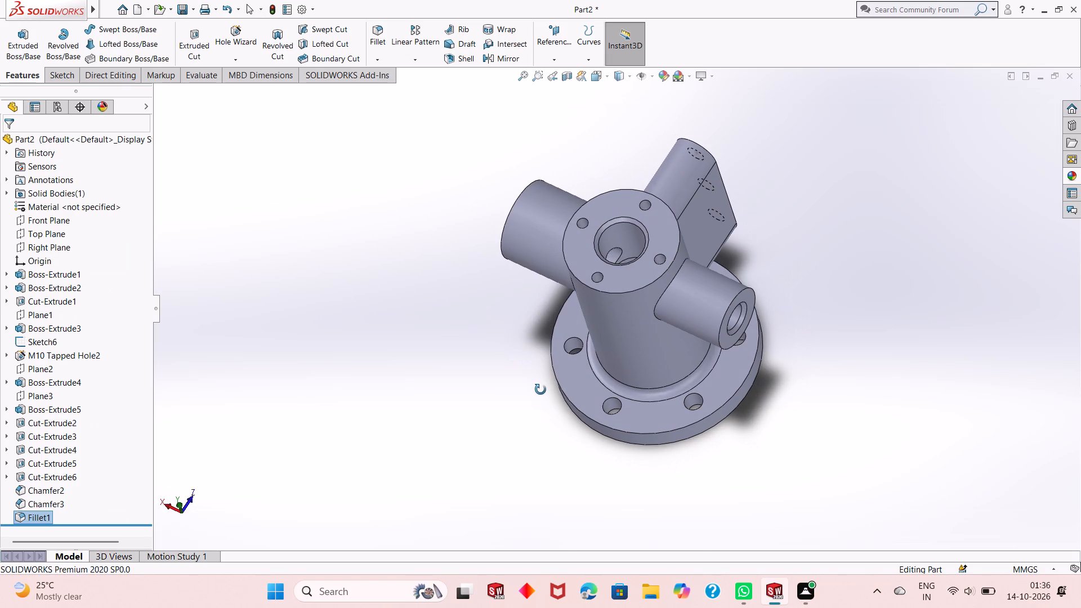
pyautogui.moveTo(540, 390); pyautogui.dragTo(545, 310, button='middle')
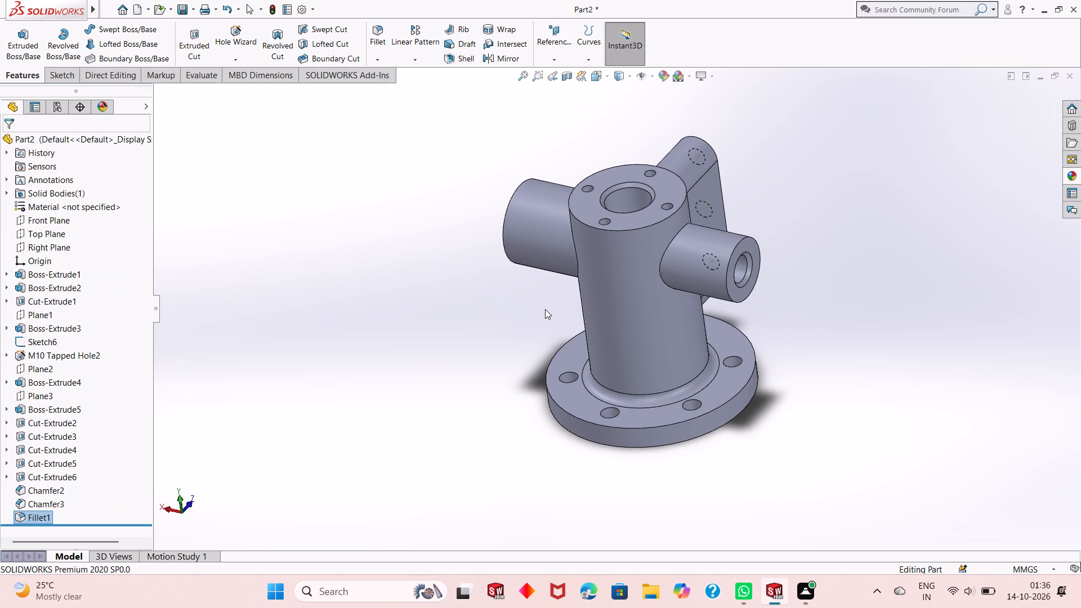
pyautogui.moveTo(644, 309); pyautogui.dragTo(634, 296, button='middle')
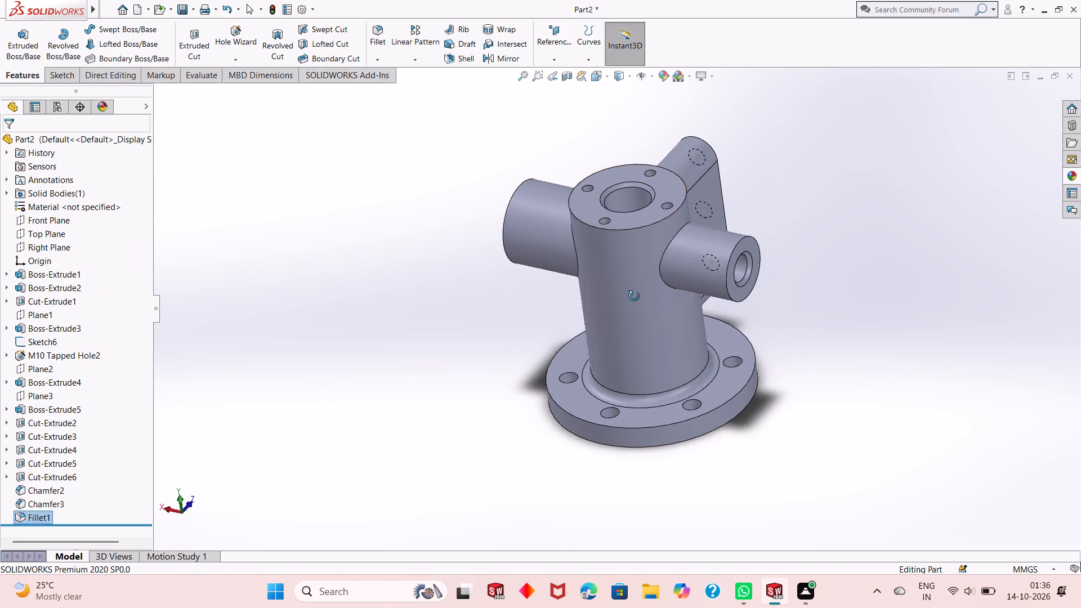
pyautogui.moveTo(634, 296); pyautogui.dragTo(417, 427, button='middle')
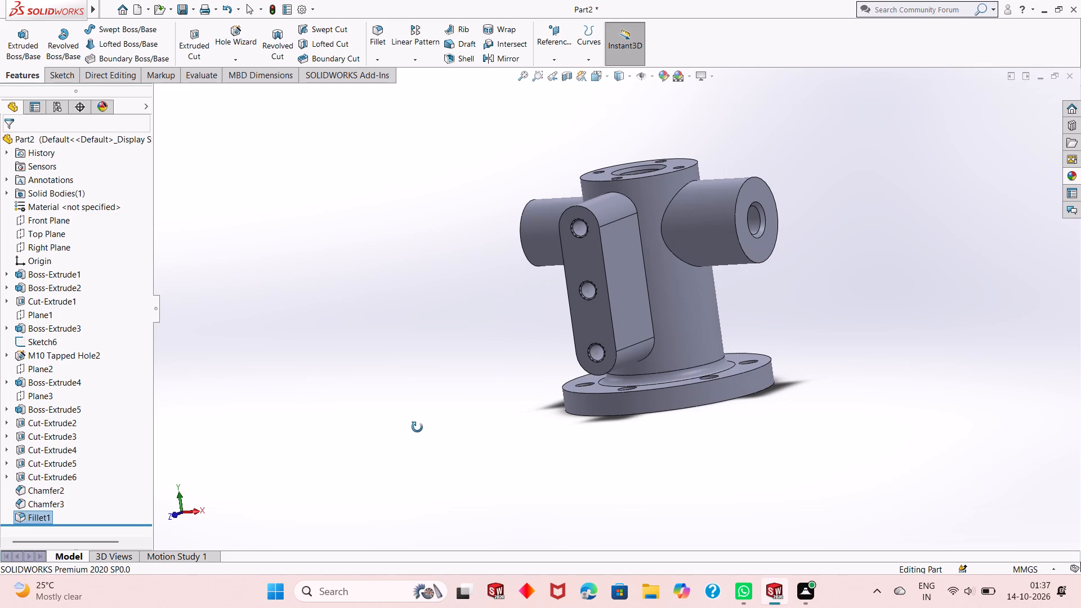
pyautogui.moveTo(417, 427); pyautogui.dragTo(414, 429, button='middle')
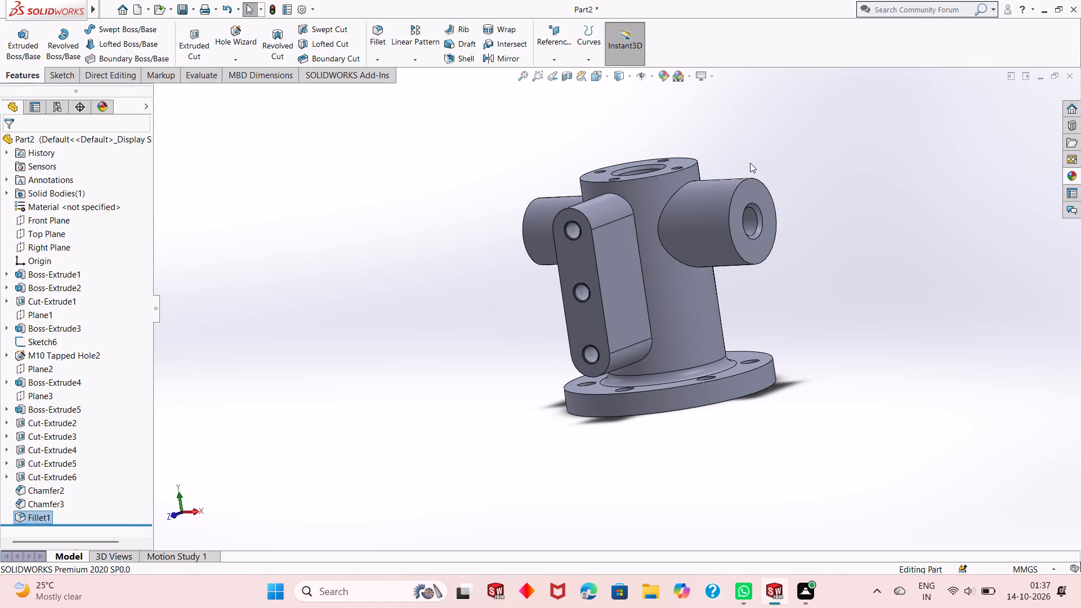
pyautogui.moveTo(751, 163); pyautogui.dragTo(765, 234, button='middle')
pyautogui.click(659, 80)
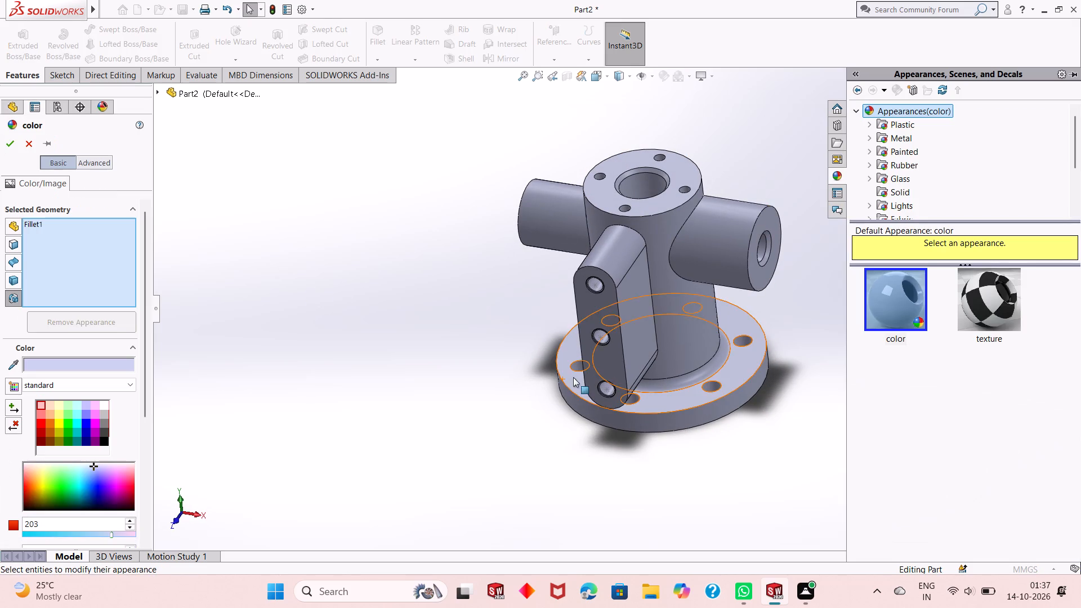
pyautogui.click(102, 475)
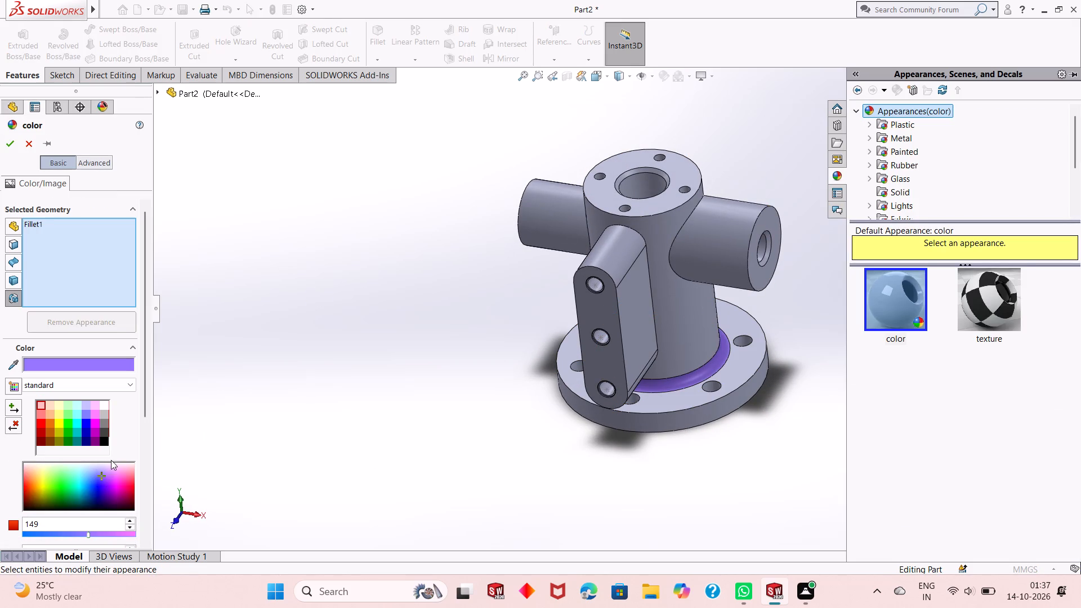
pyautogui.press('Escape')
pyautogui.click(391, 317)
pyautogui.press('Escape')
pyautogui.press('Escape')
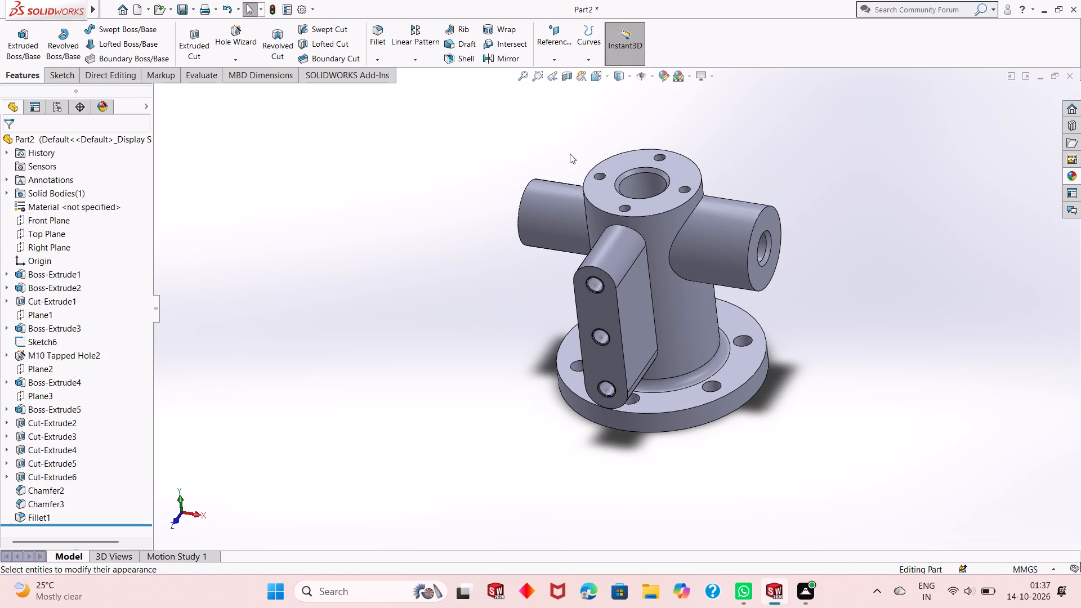
# Change the appearance of the whole part to a yellow-green colour with a red value of 171.
pyautogui.click(663, 71)
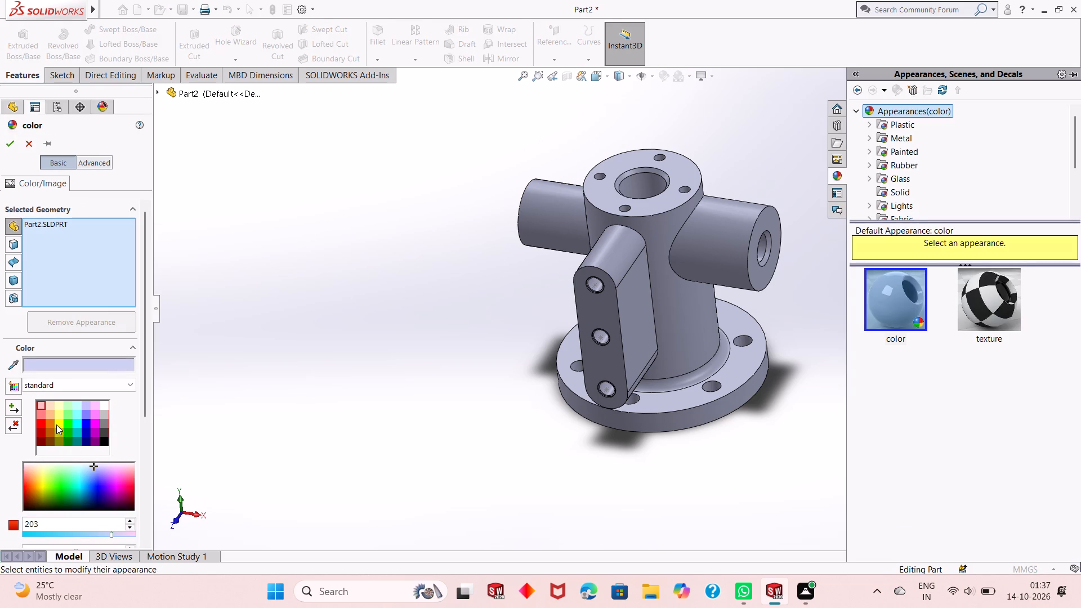
pyautogui.click(63, 486)
pyautogui.click(45, 488)
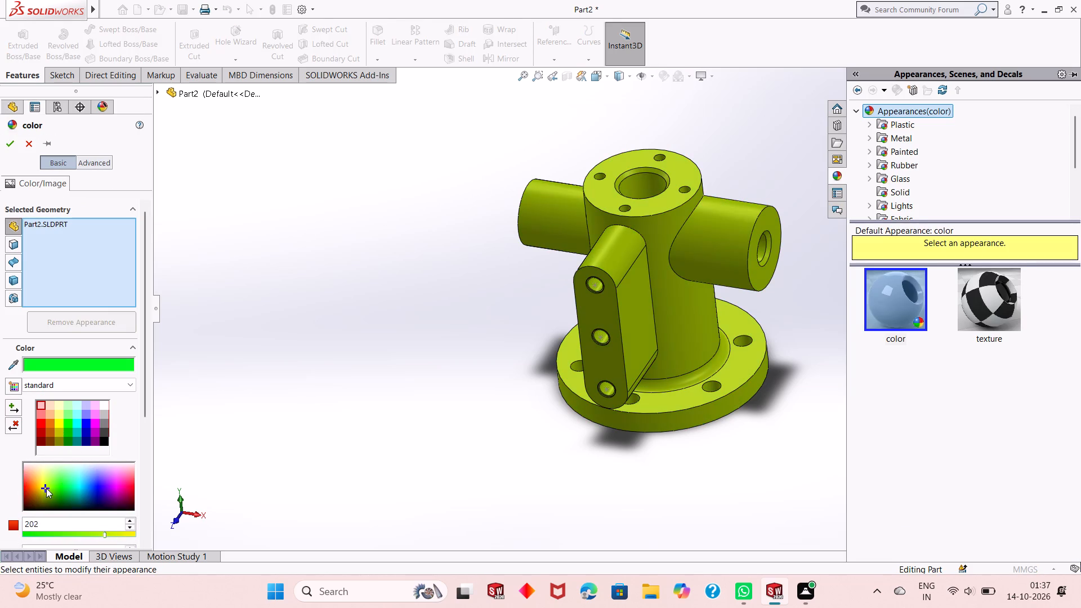
pyautogui.click(52, 481)
pyautogui.click(52, 484)
pyautogui.click(48, 489)
pyautogui.click(47, 491)
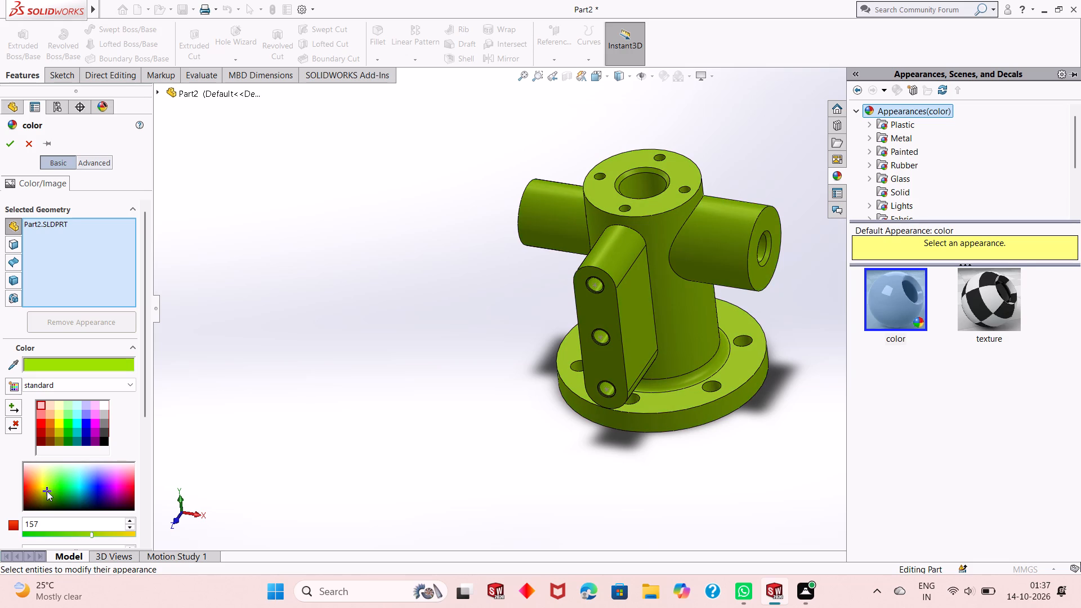
pyautogui.click(47, 491)
pyautogui.click(45, 491)
pyautogui.click(6, 141)
pyautogui.click(441, 202)
pyautogui.moveTo(558, 286); pyautogui.dragTo(559, 197, button='middle')
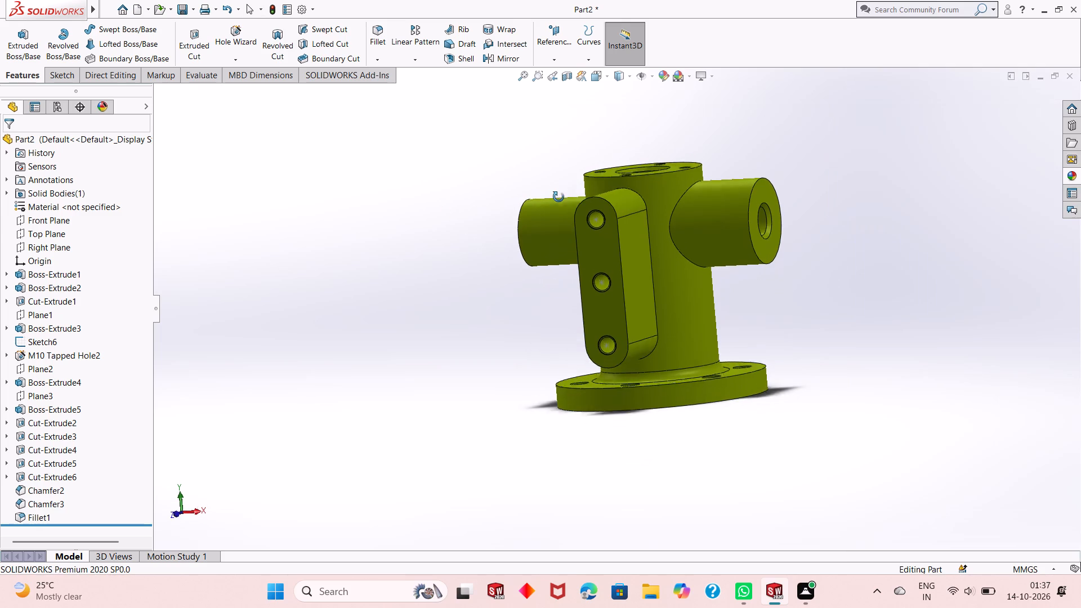
# Apply the polished steel metal appearance to the inner wall of the central bore at the top of the body.
pyautogui.moveTo(559, 197); pyautogui.dragTo(544, 321, button='middle')
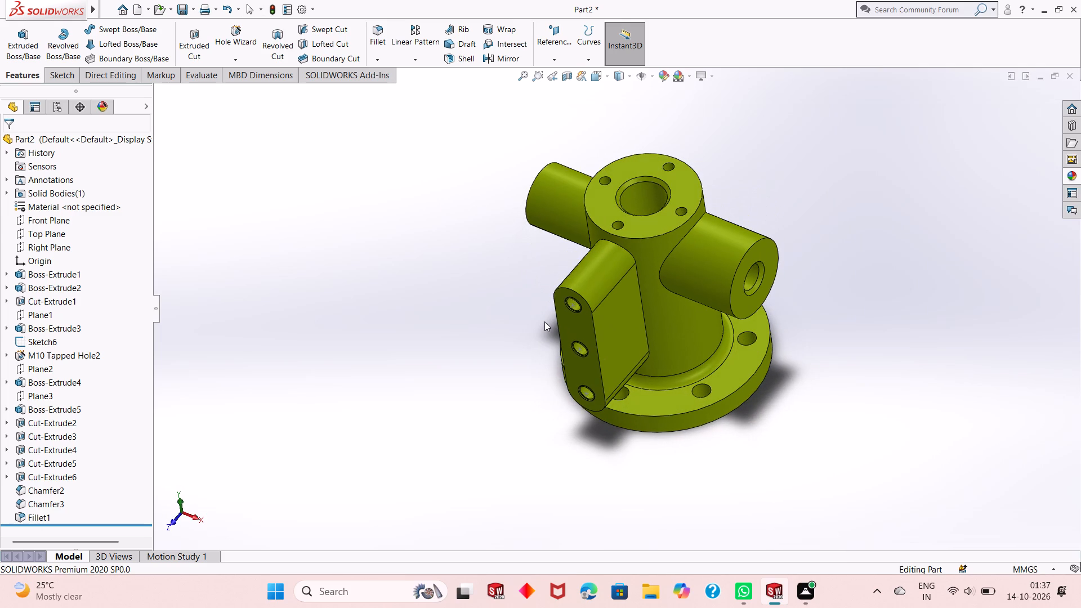
pyautogui.click(1065, 176)
pyautogui.click(891, 136)
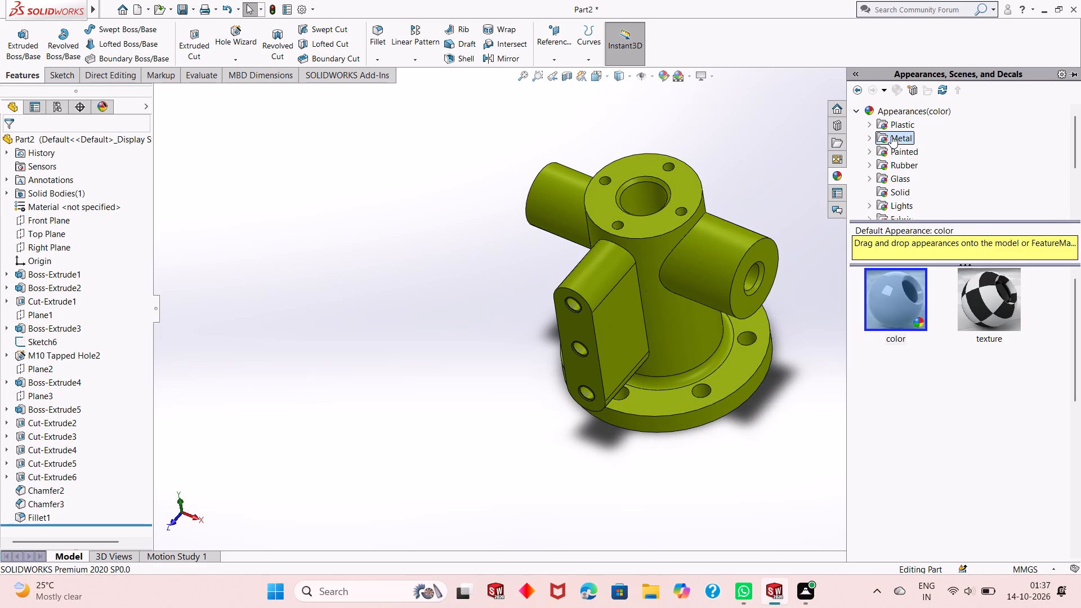
pyautogui.moveTo(902, 297); pyautogui.dragTo(630, 209)
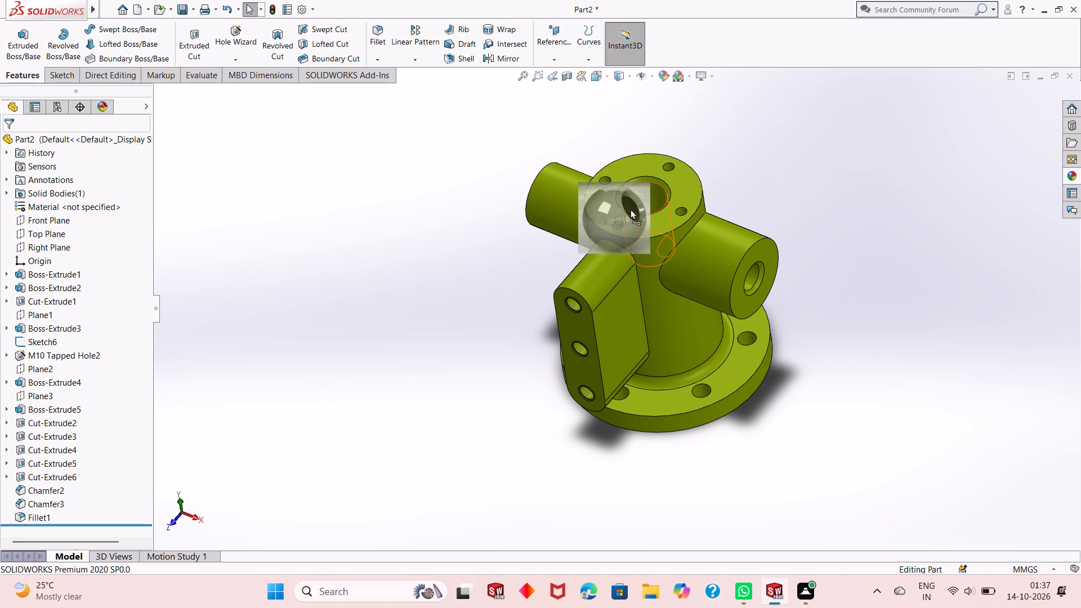
pyautogui.moveTo(630, 209); pyautogui.dragTo(648, 191)
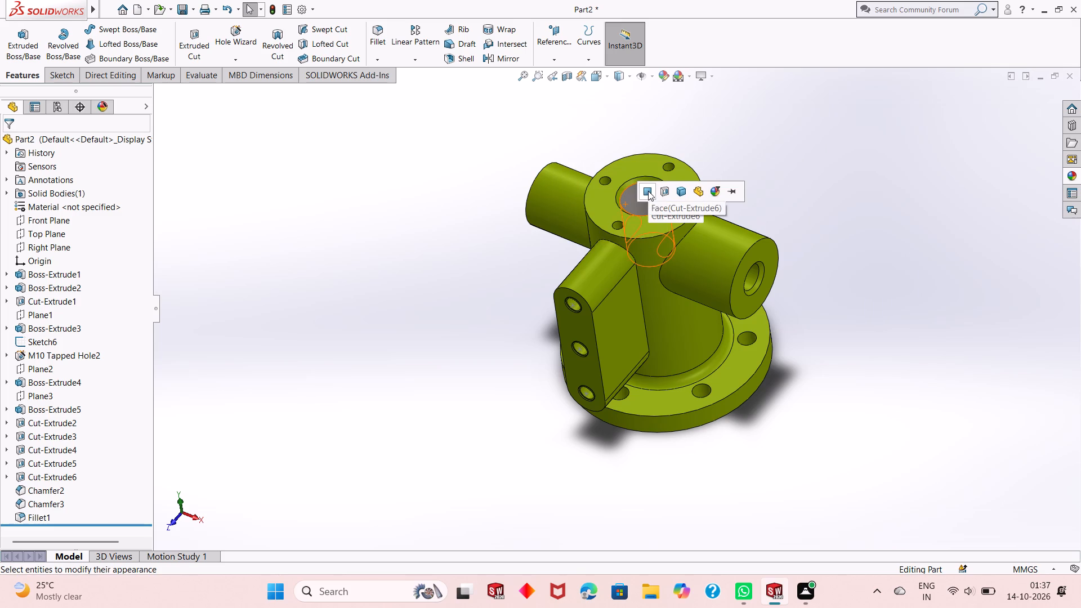
pyautogui.moveTo(840, 118); pyautogui.dragTo(827, 245, button='middle')
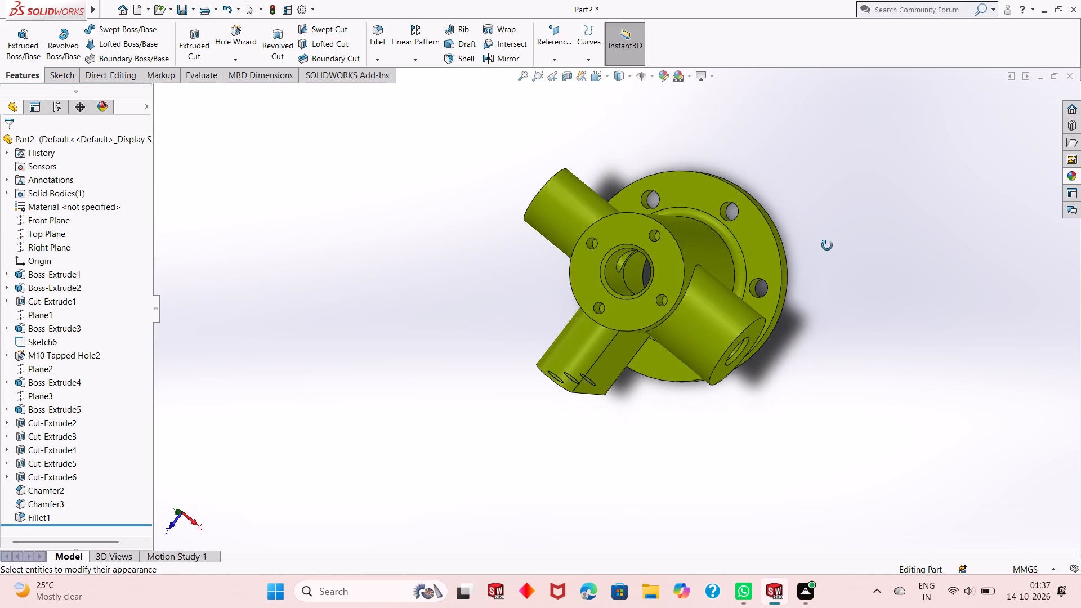
pyautogui.moveTo(827, 245); pyautogui.dragTo(839, 138, button='middle')
pyautogui.scroll(-2, 683, 207)
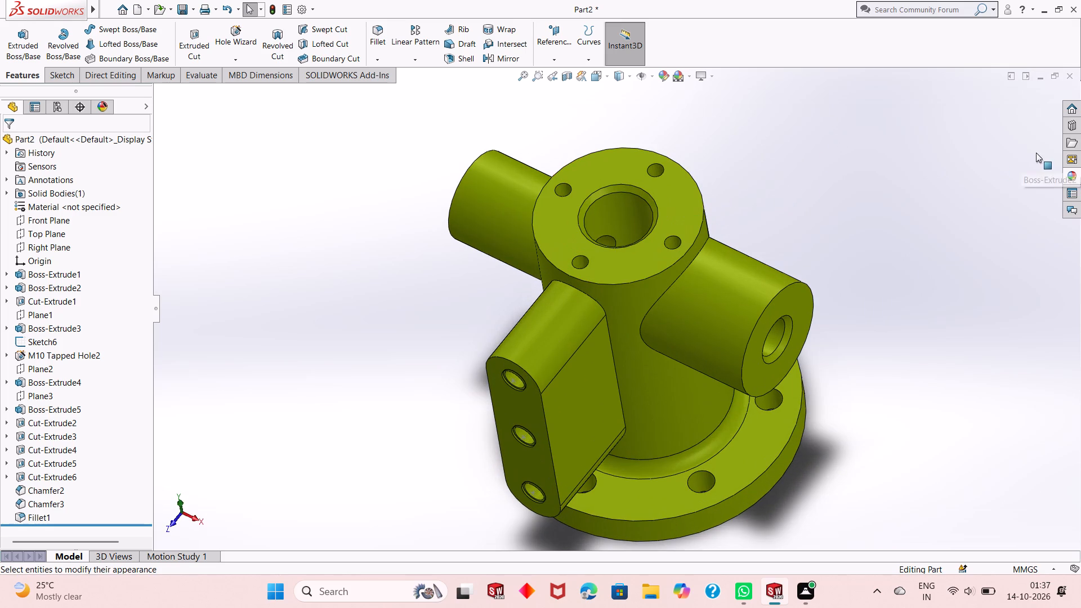
pyautogui.click(1062, 175)
pyautogui.moveTo(897, 303); pyautogui.dragTo(772, 219)
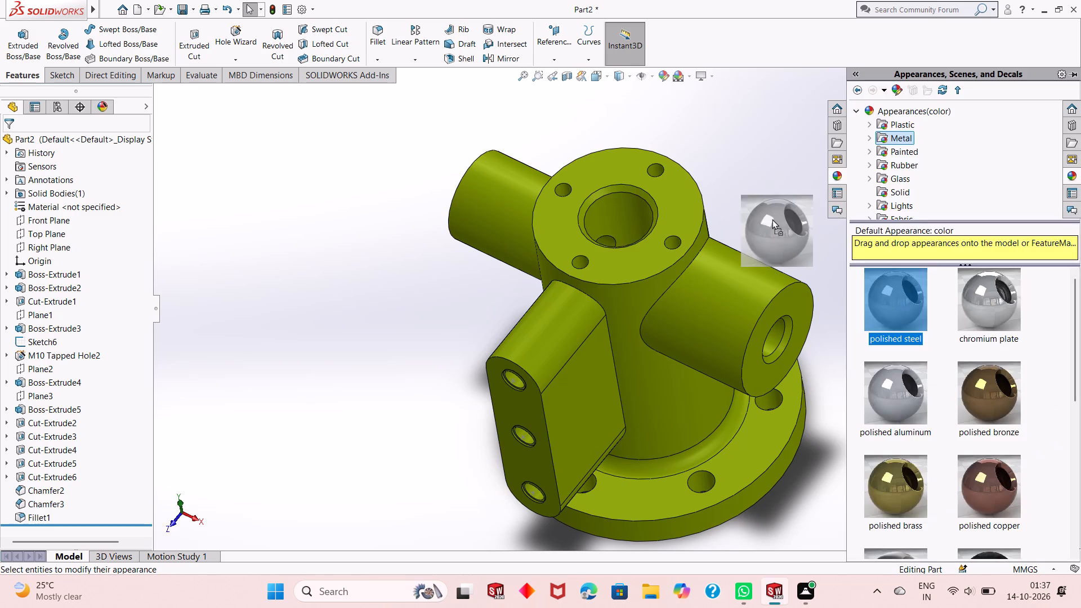
pyautogui.moveTo(772, 219); pyautogui.dragTo(612, 215)
pyautogui.click(612, 215)
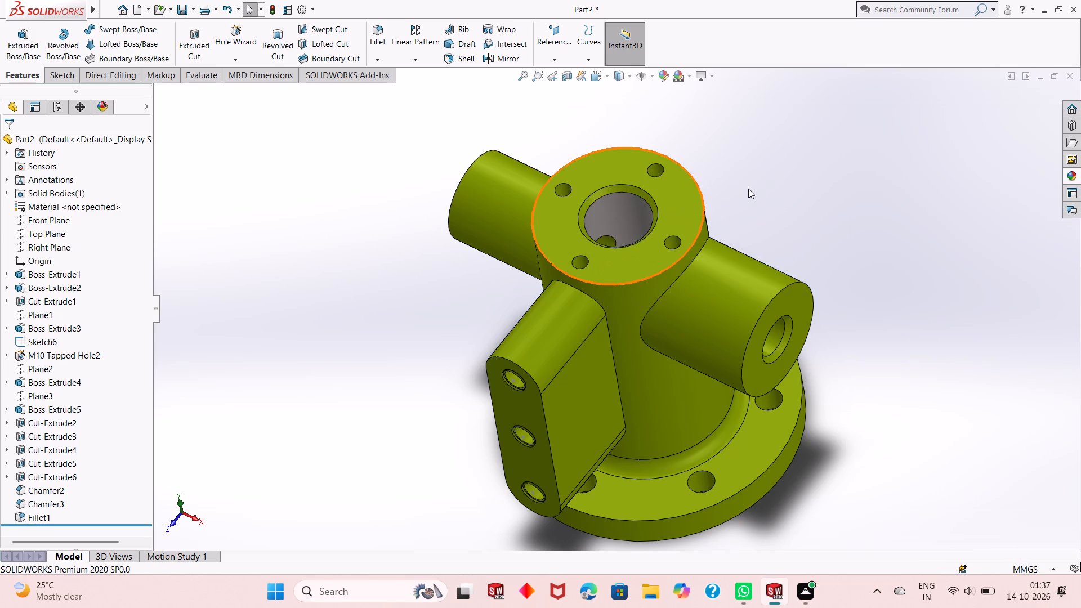
# Apply the polished steel appearance to the whole chamfer feature at the mouth of the top bore.
pyautogui.click(1077, 170)
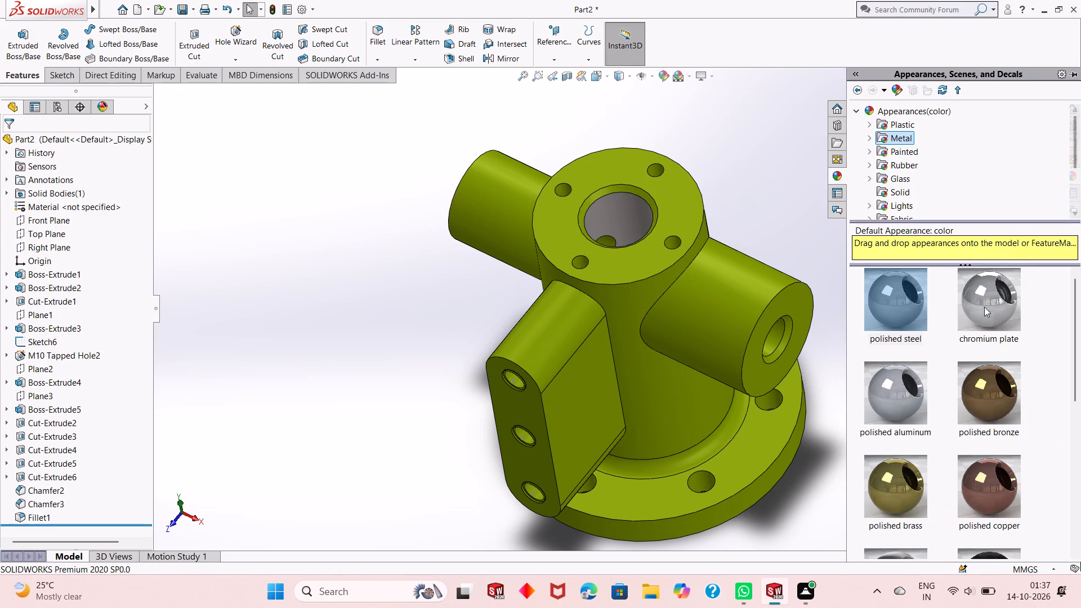
pyautogui.moveTo(908, 316); pyautogui.dragTo(632, 198)
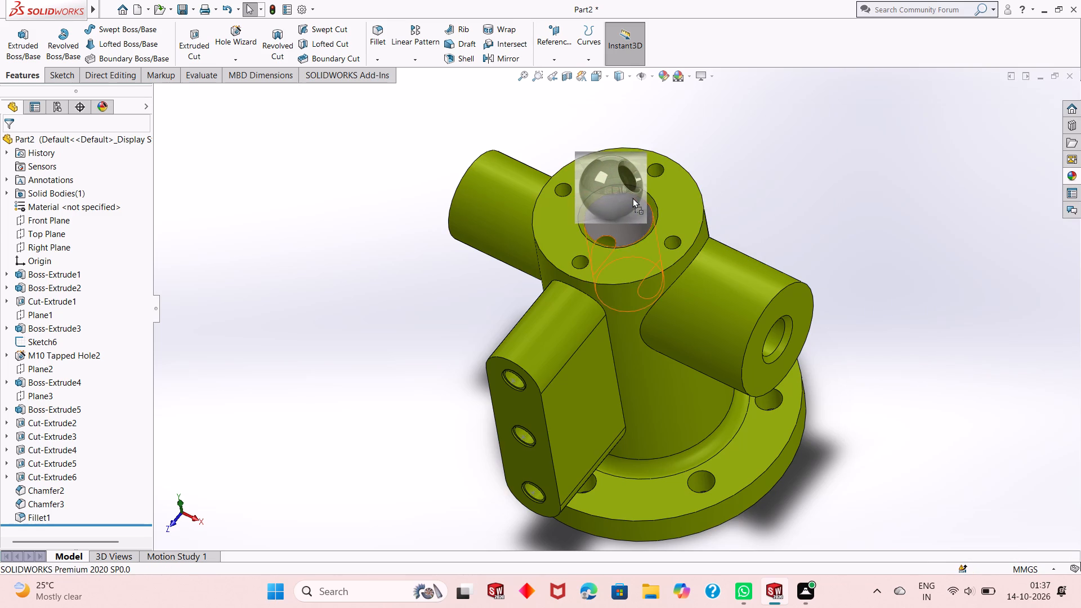
pyautogui.moveTo(632, 198); pyautogui.dragTo(628, 186)
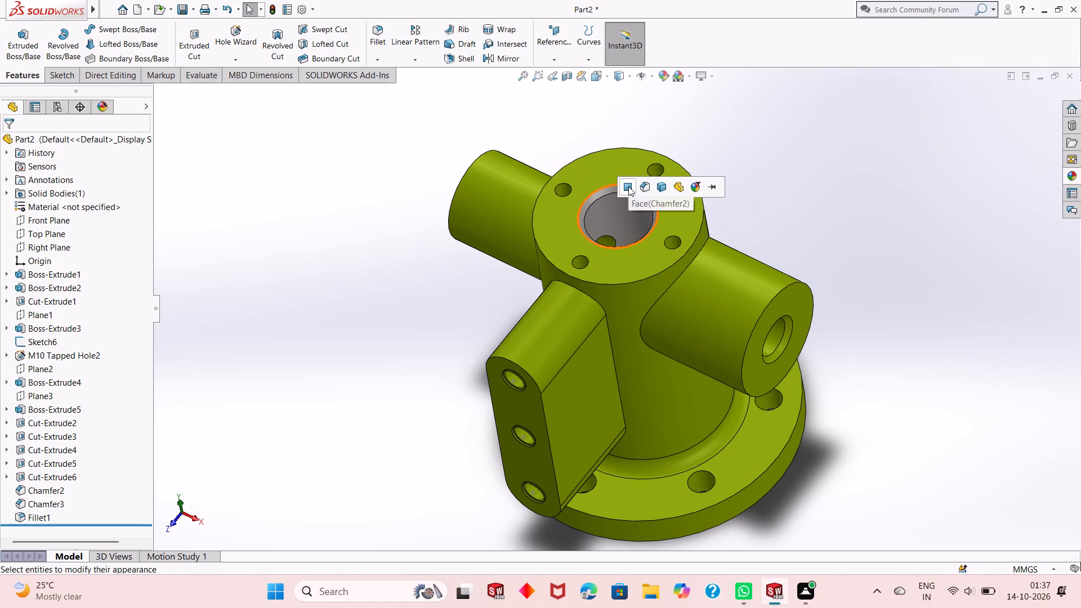
pyautogui.click(642, 186)
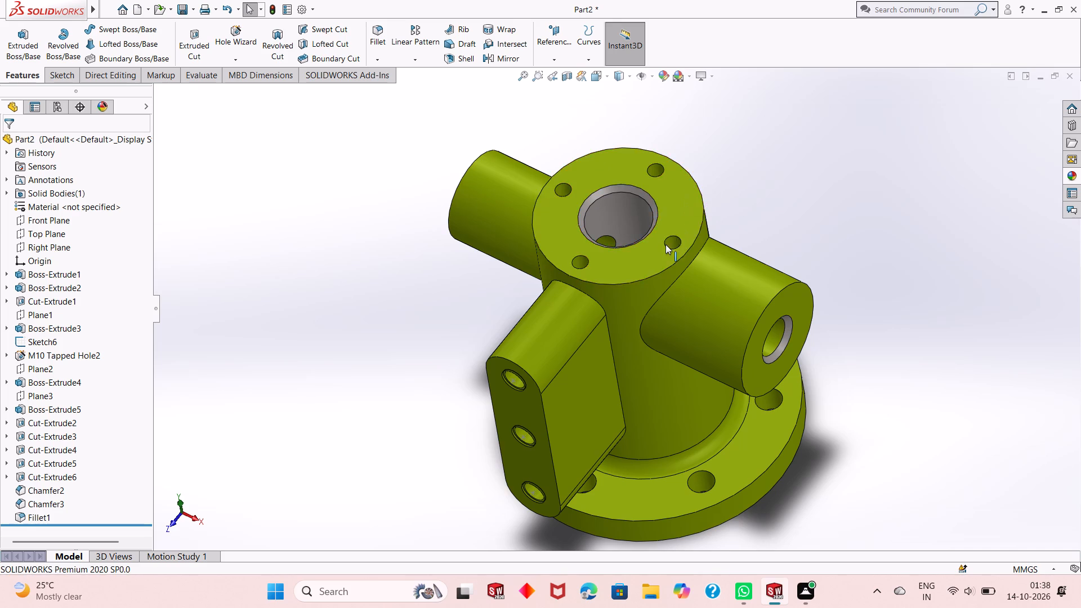
# Apply the polished steel appearance to the bore cut feature running through the cylindrical side bosses.
pyautogui.scroll(2, 664, 245)
pyautogui.scroll(-3, 618, 350)
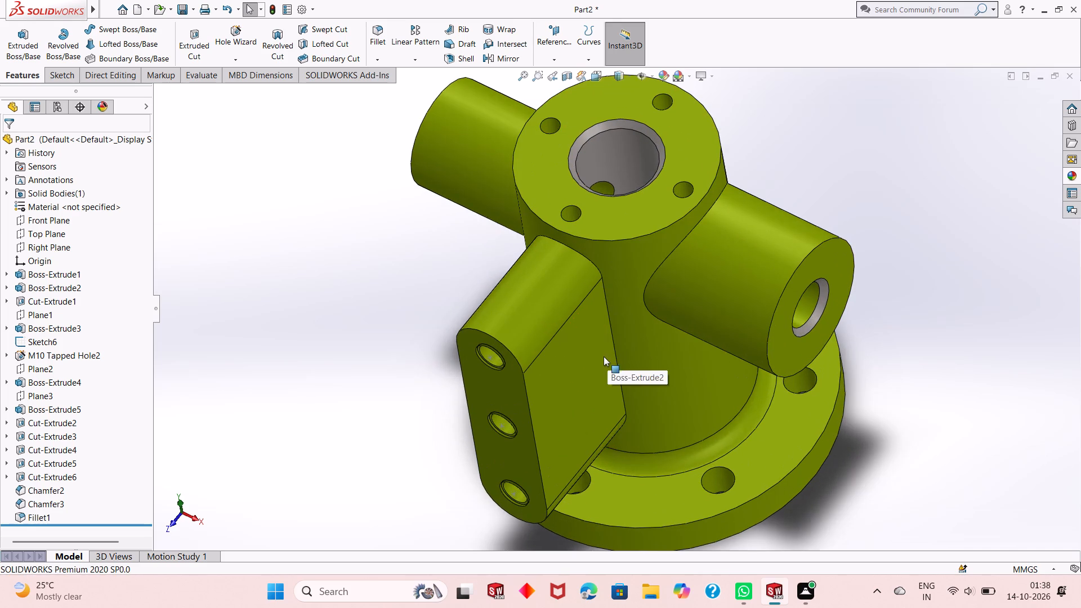
pyautogui.moveTo(604, 356); pyautogui.dragTo(600, 309, button='middle')
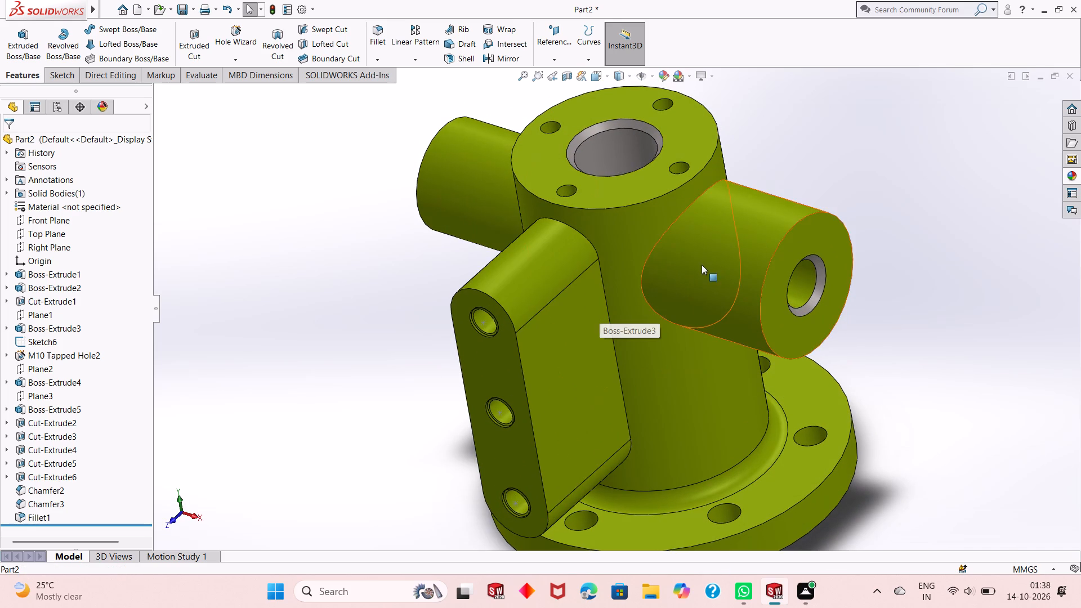
pyautogui.scroll(3, 702, 261)
pyautogui.moveTo(577, 277); pyautogui.dragTo(693, 184, button='middle')
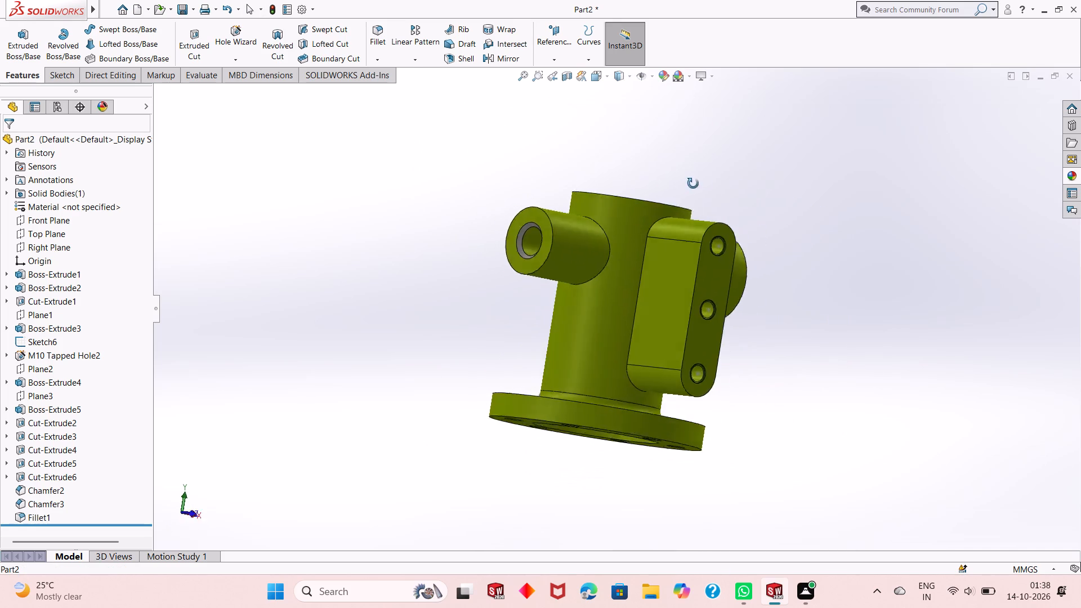
pyautogui.moveTo(693, 184); pyautogui.dragTo(584, 265, button='middle')
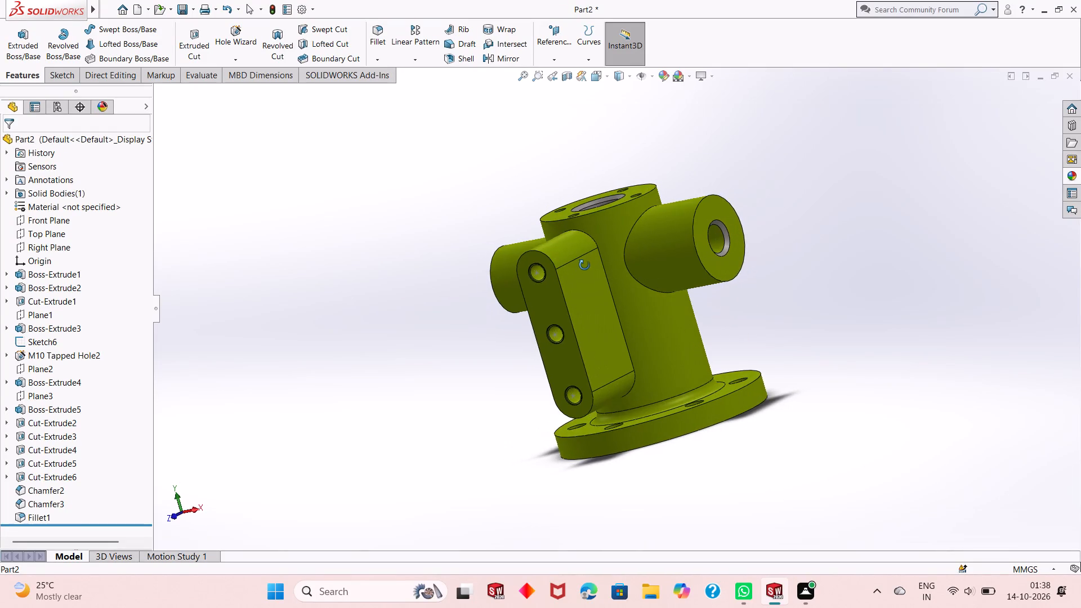
pyautogui.moveTo(584, 265); pyautogui.dragTo(573, 287, button='middle')
pyautogui.click(1066, 177)
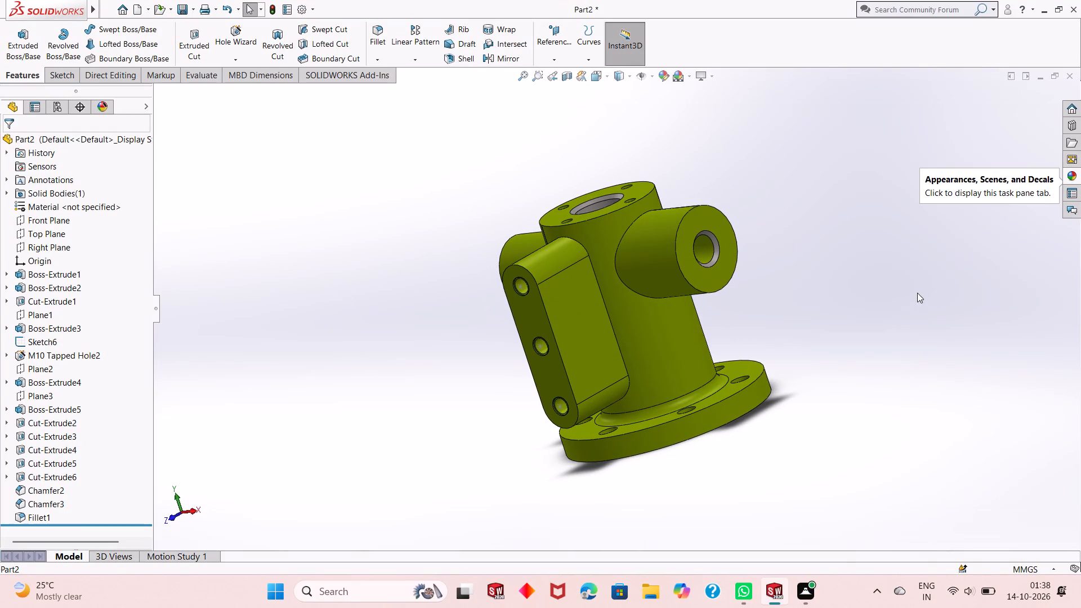
pyautogui.moveTo(905, 303); pyautogui.dragTo(712, 251)
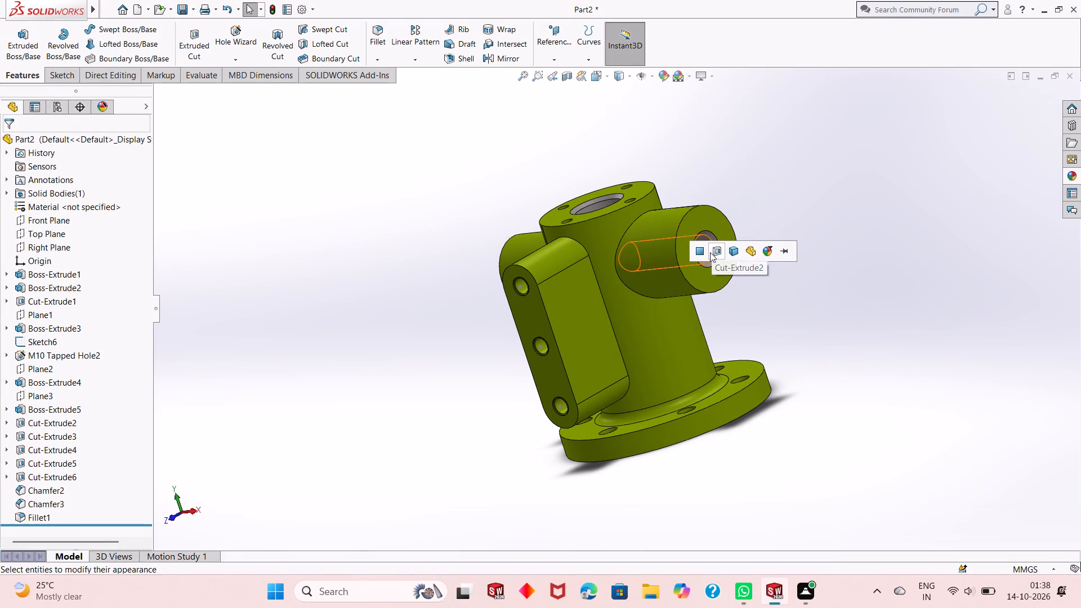
pyautogui.click(711, 252)
# Apply the polished aluminum appearance to the M10 tapped hole feature in the slotted boss.
pyautogui.moveTo(792, 279); pyautogui.dragTo(901, 225, button='middle')
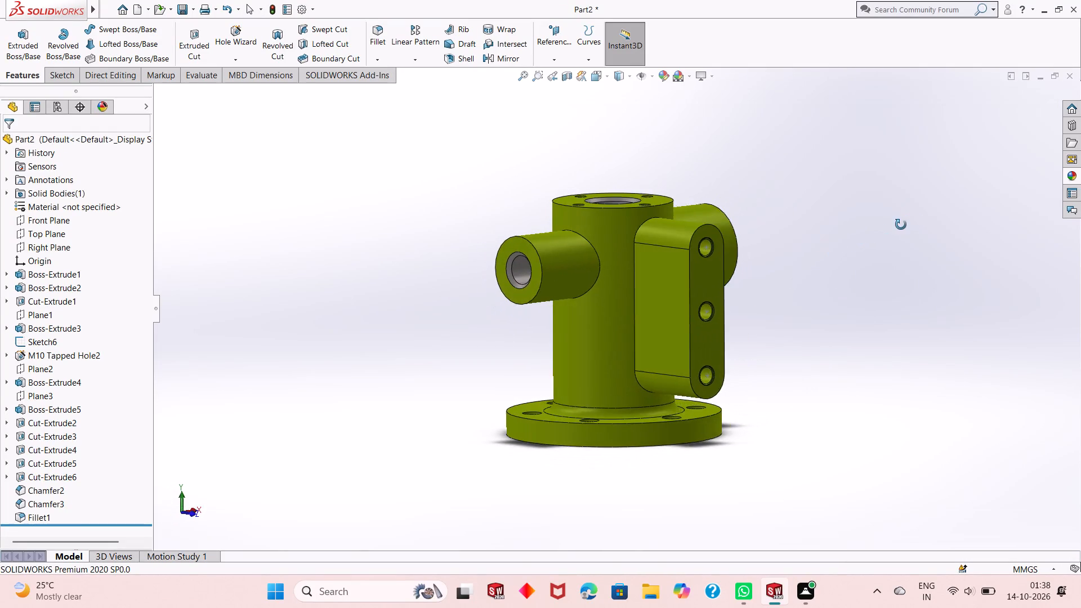
pyautogui.moveTo(901, 225); pyautogui.dragTo(783, 248, button='middle')
pyautogui.scroll(-4, 596, 251)
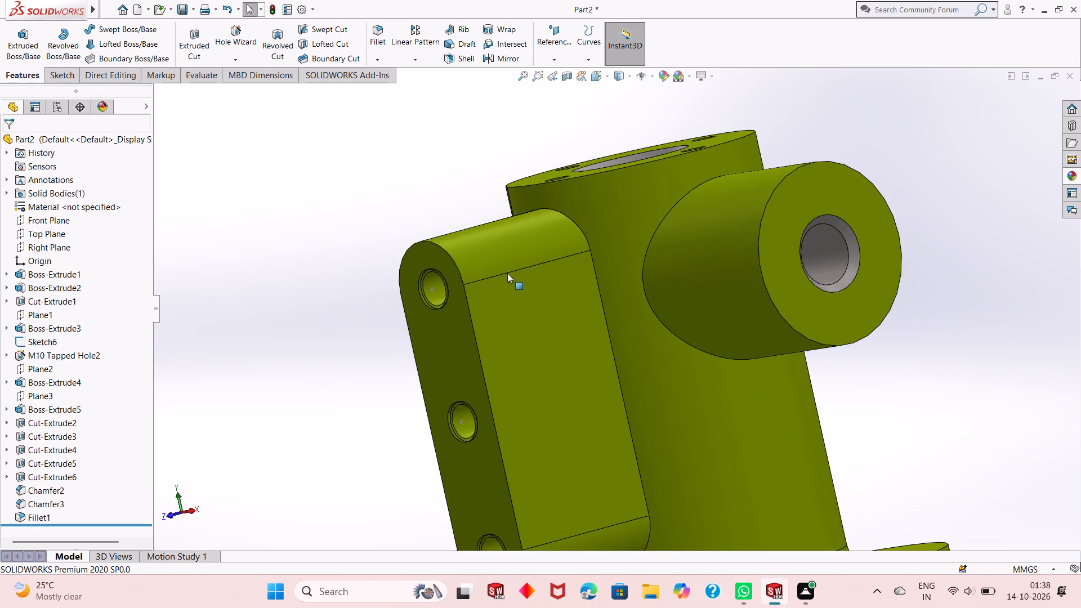
pyautogui.moveTo(506, 275); pyautogui.dragTo(519, 266, button='middle')
pyautogui.scroll(-4, 444, 267)
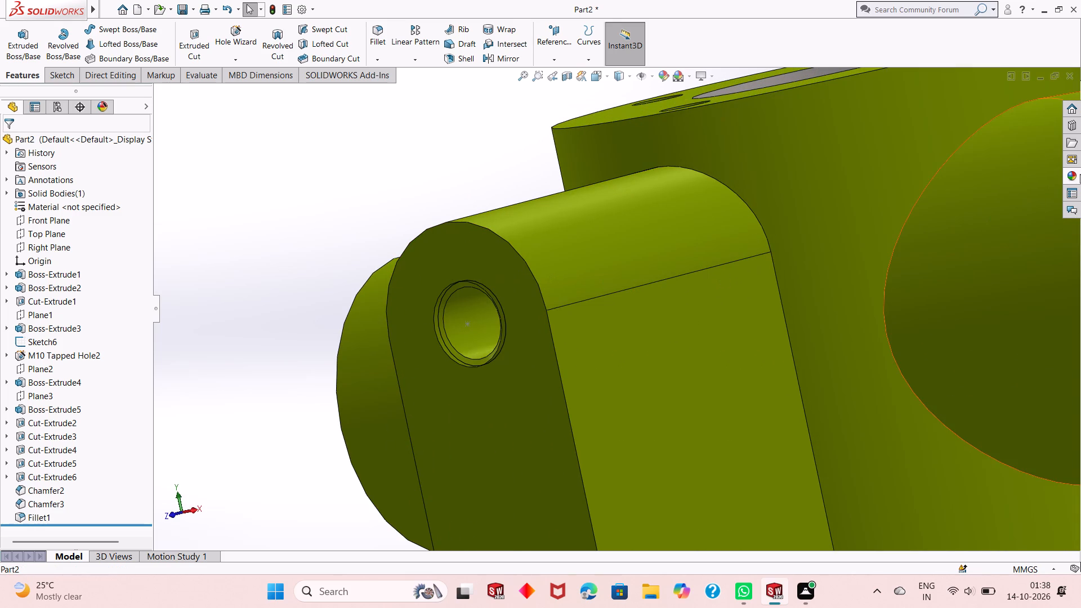
pyautogui.click(1080, 174)
pyautogui.moveTo(894, 367); pyautogui.dragTo(656, 321)
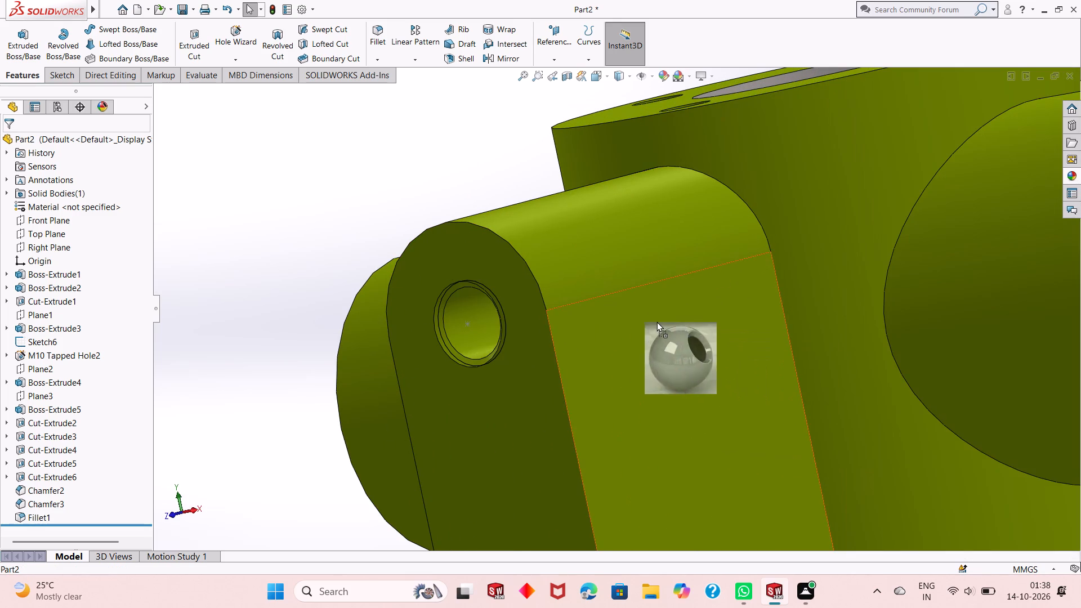
pyautogui.moveTo(656, 321); pyautogui.dragTo(484, 294)
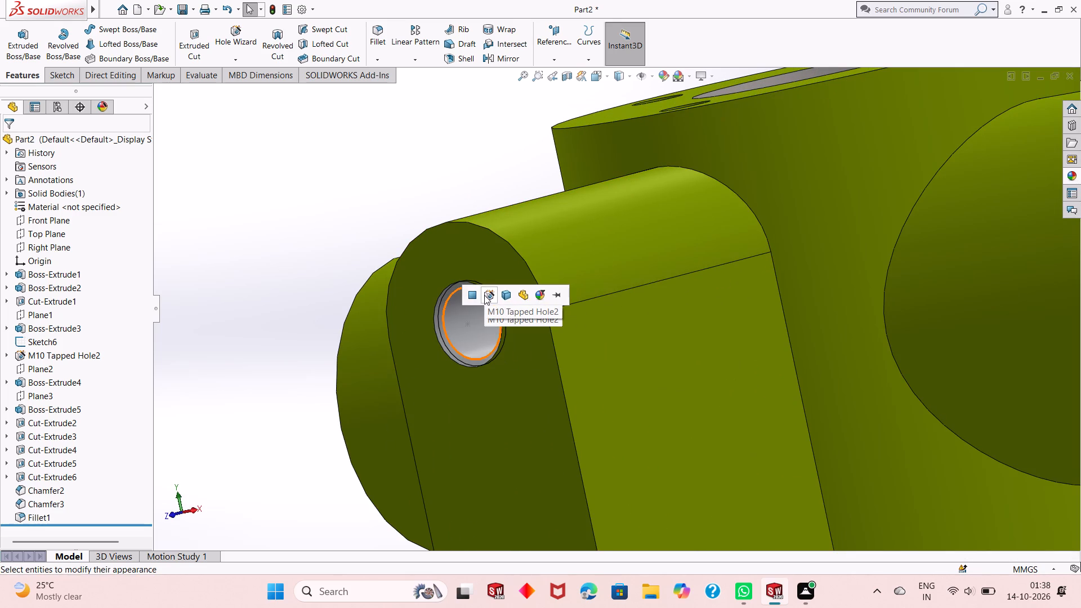
pyautogui.click(484, 295)
# Apply the polished aluminum appearance to the cut feature of the bolt holes in the base flange.
pyautogui.scroll(6, 535, 290)
pyautogui.scroll(4, 597, 249)
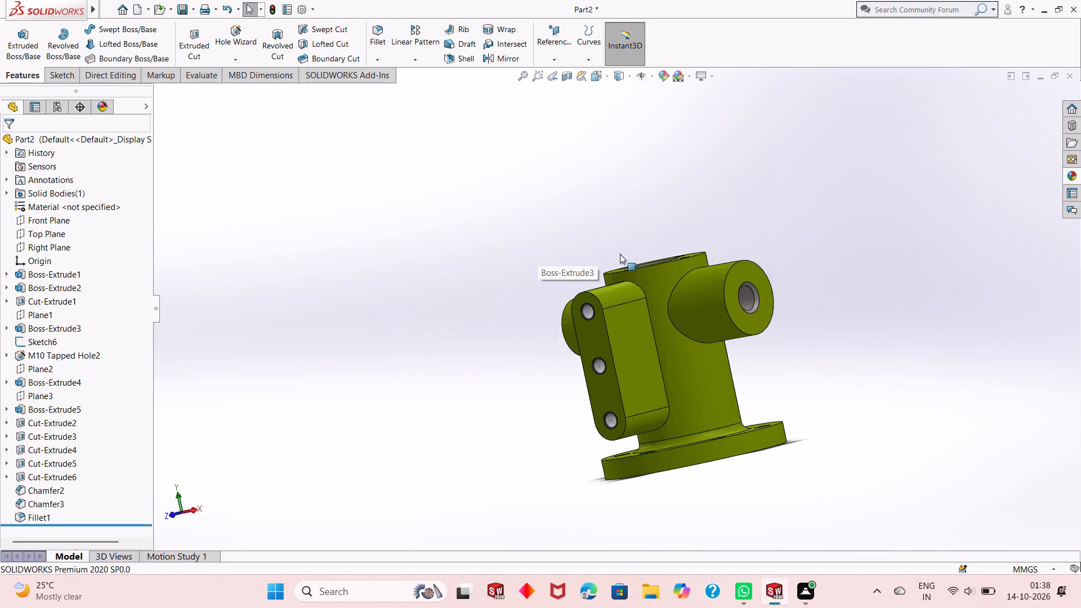
pyautogui.scroll(2, 620, 254)
pyautogui.moveTo(636, 262); pyautogui.dragTo(645, 374, button='middle')
pyautogui.scroll(-9, 662, 396)
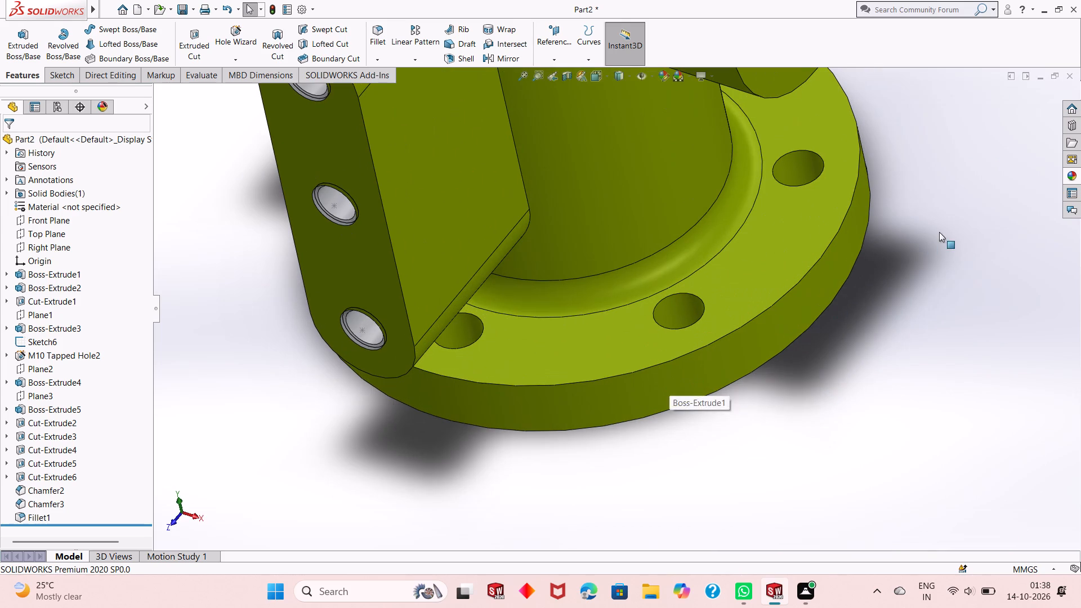
pyautogui.click(1080, 181)
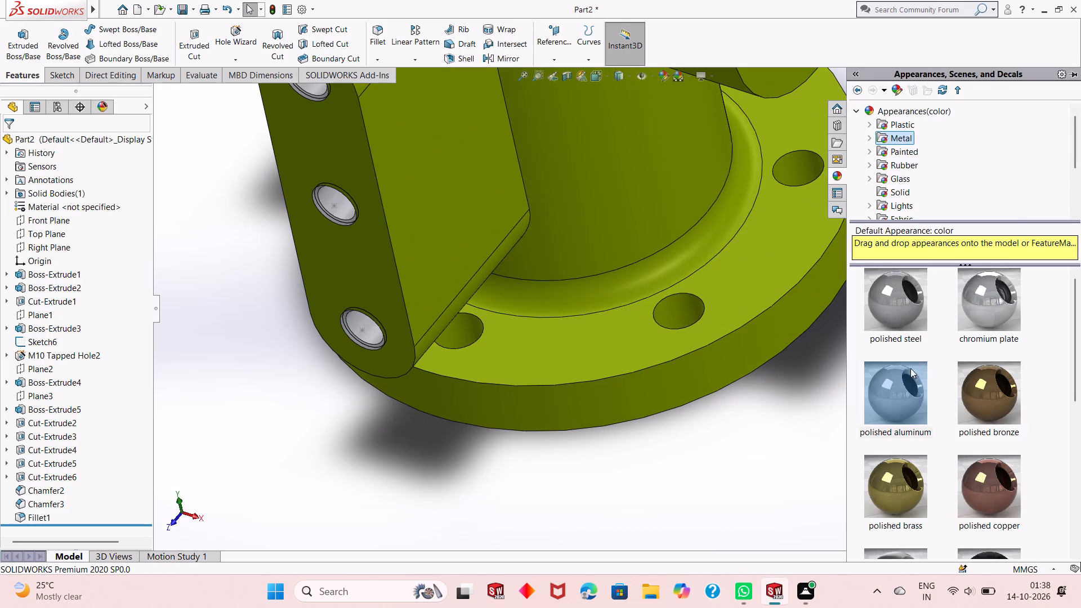
pyautogui.moveTo(903, 375); pyautogui.dragTo(687, 292)
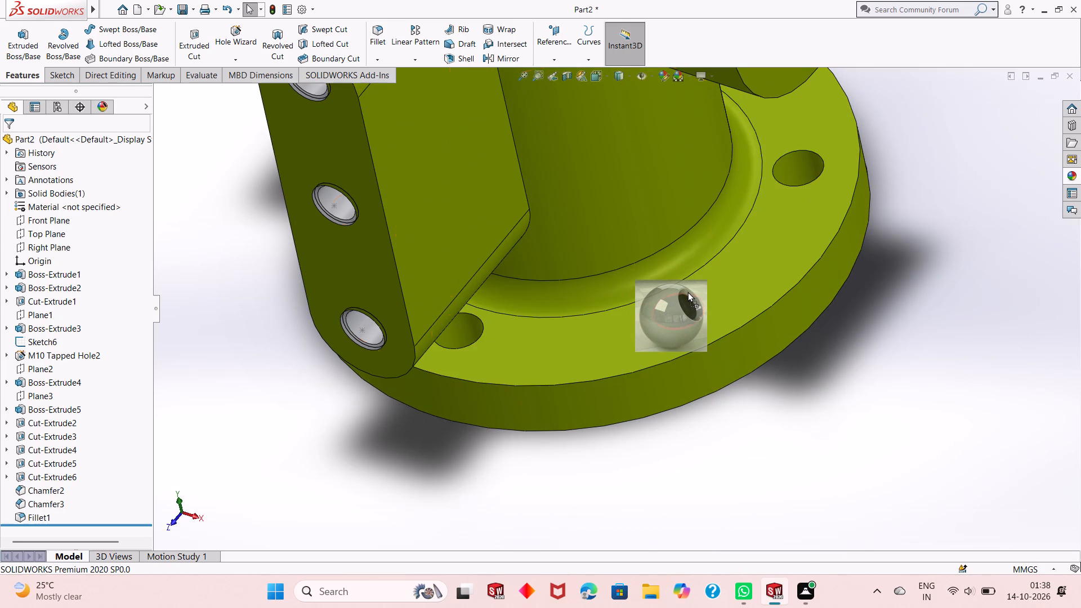
pyautogui.moveTo(687, 292); pyautogui.dragTo(687, 294)
pyautogui.click(685, 296)
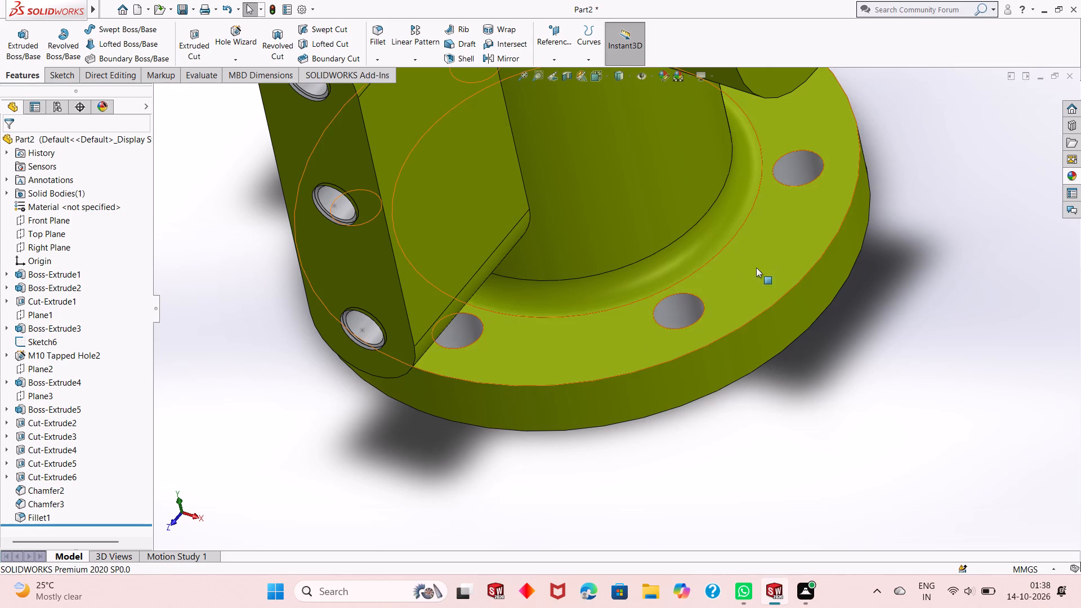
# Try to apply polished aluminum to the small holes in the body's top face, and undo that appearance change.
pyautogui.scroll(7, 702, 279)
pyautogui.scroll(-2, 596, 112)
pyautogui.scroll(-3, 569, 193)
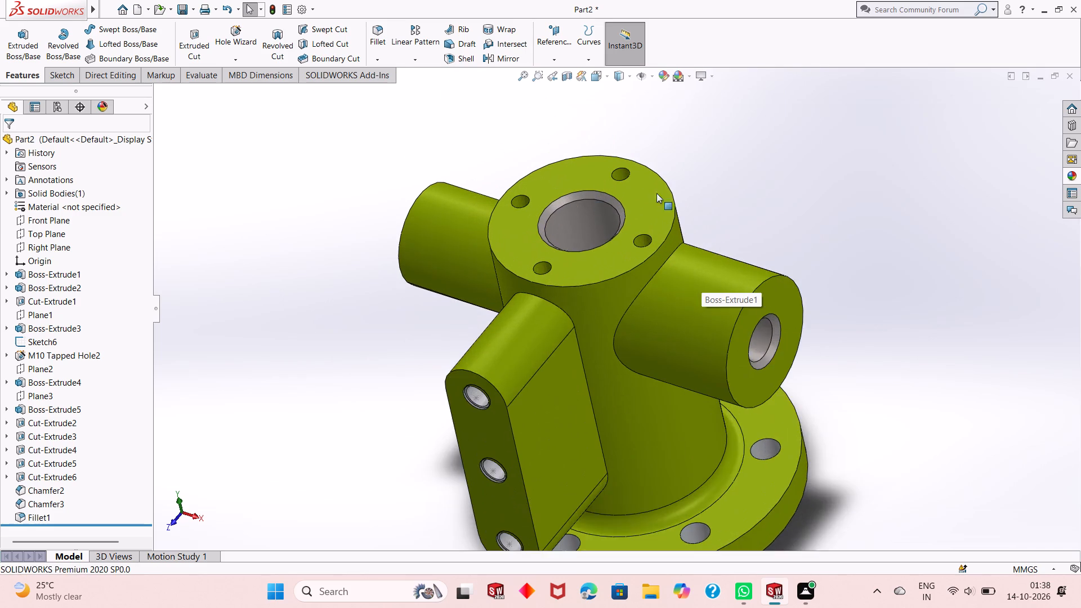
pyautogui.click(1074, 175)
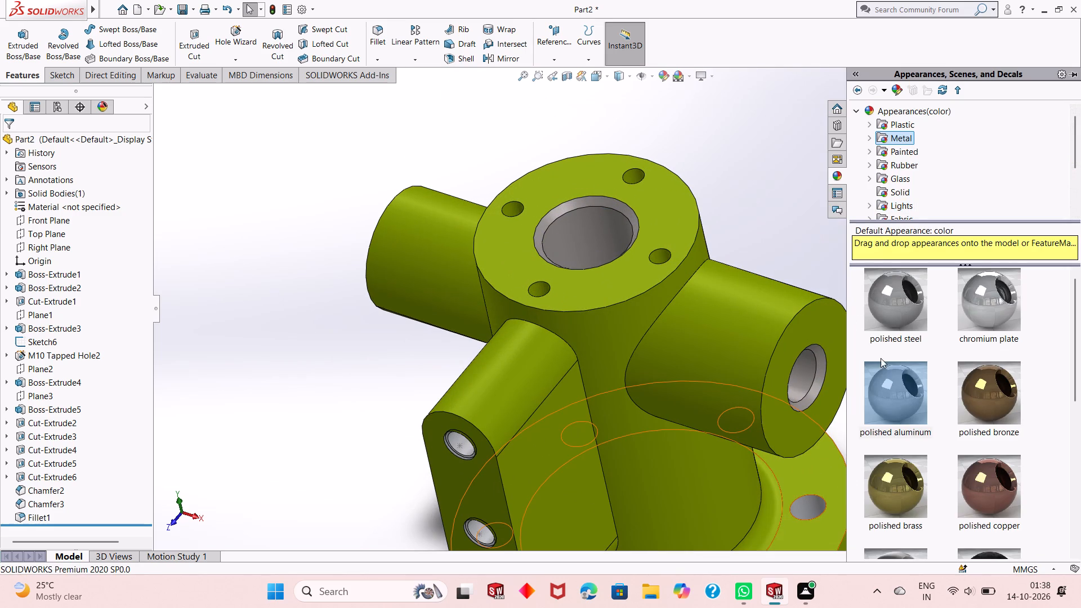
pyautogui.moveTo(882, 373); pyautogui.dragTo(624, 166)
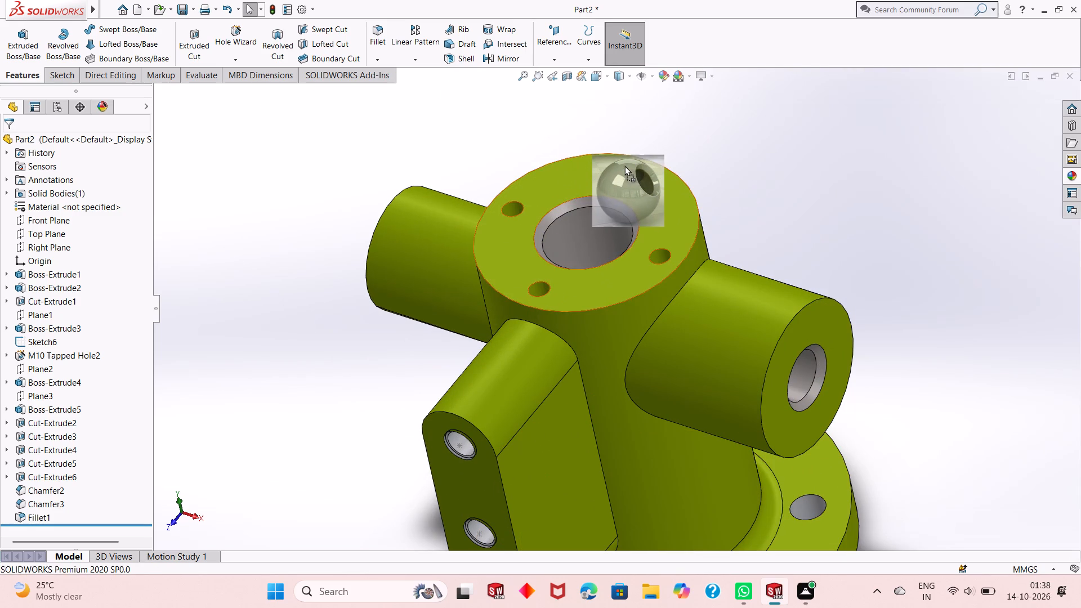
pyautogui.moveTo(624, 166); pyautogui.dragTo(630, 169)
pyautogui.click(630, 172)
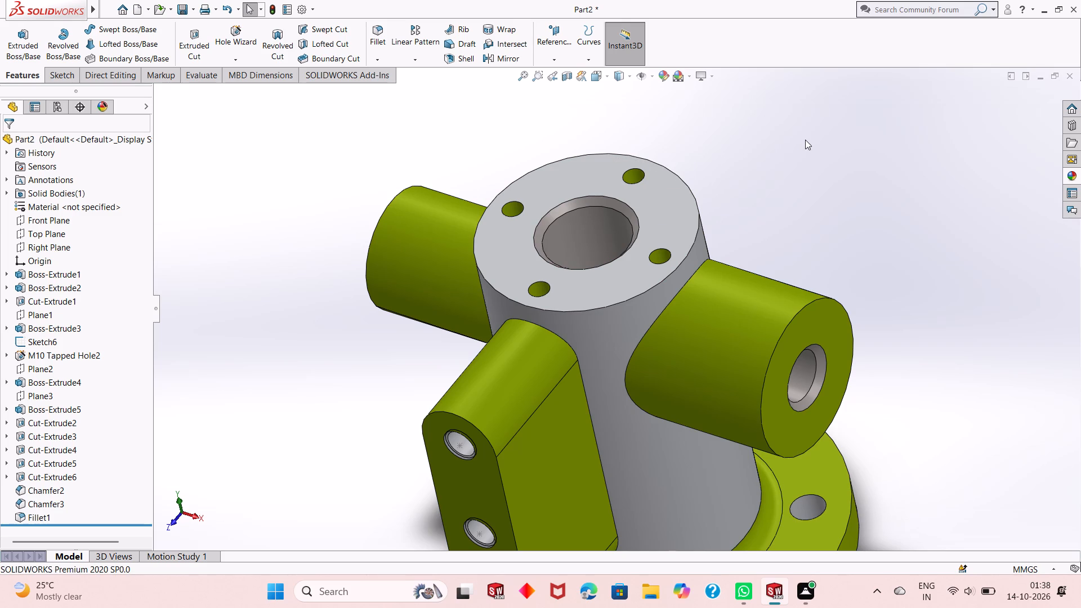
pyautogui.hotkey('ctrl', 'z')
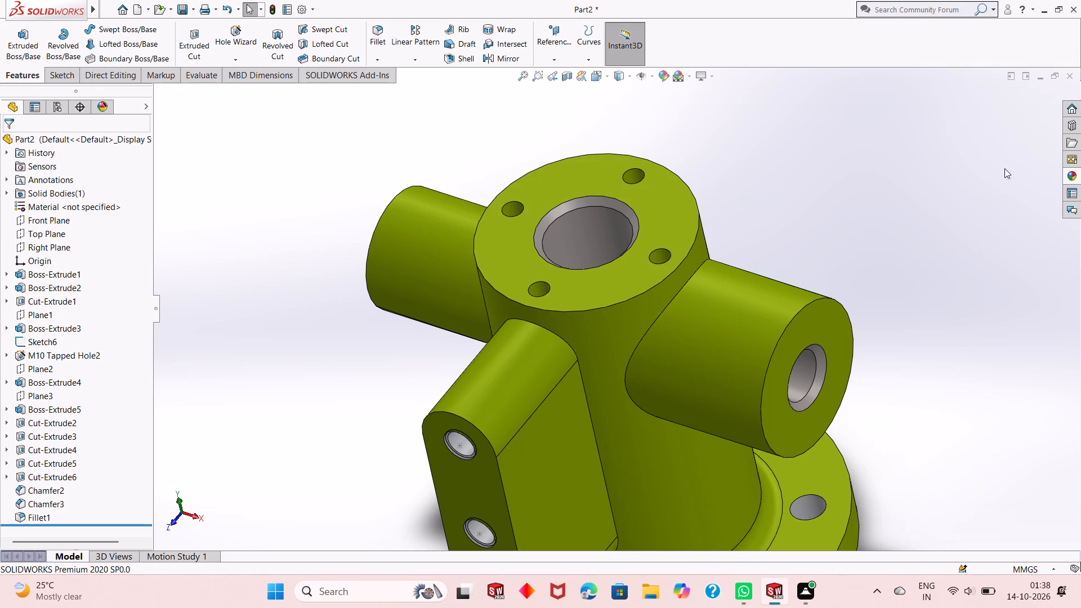
# Apply the polished steel appearance to the small holes in the body's top face.
pyautogui.click(1065, 174)
pyautogui.click(928, 307)
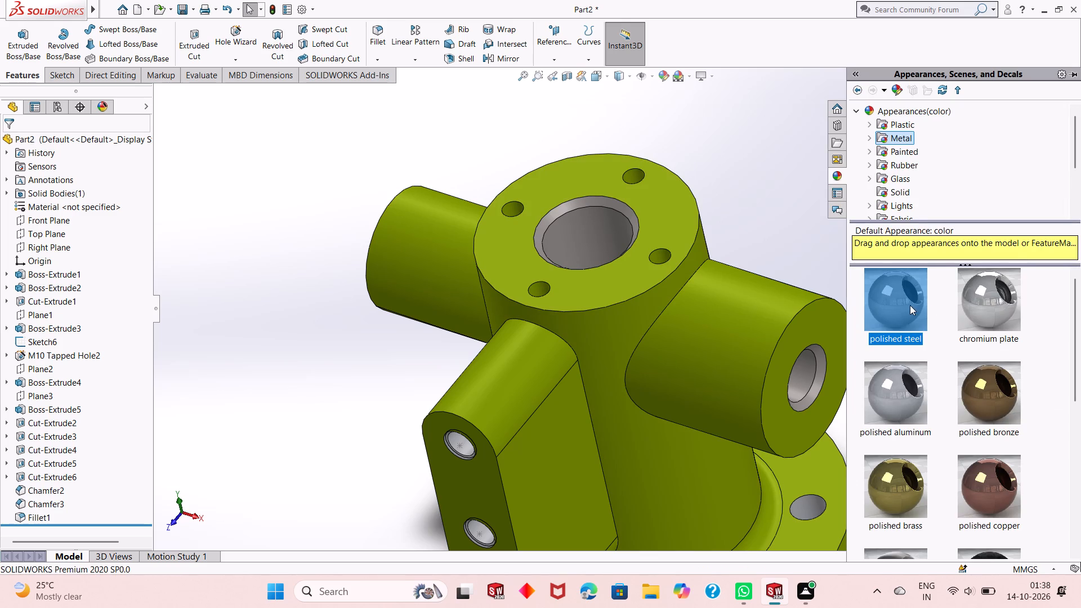
pyautogui.moveTo(909, 305); pyautogui.dragTo(638, 175)
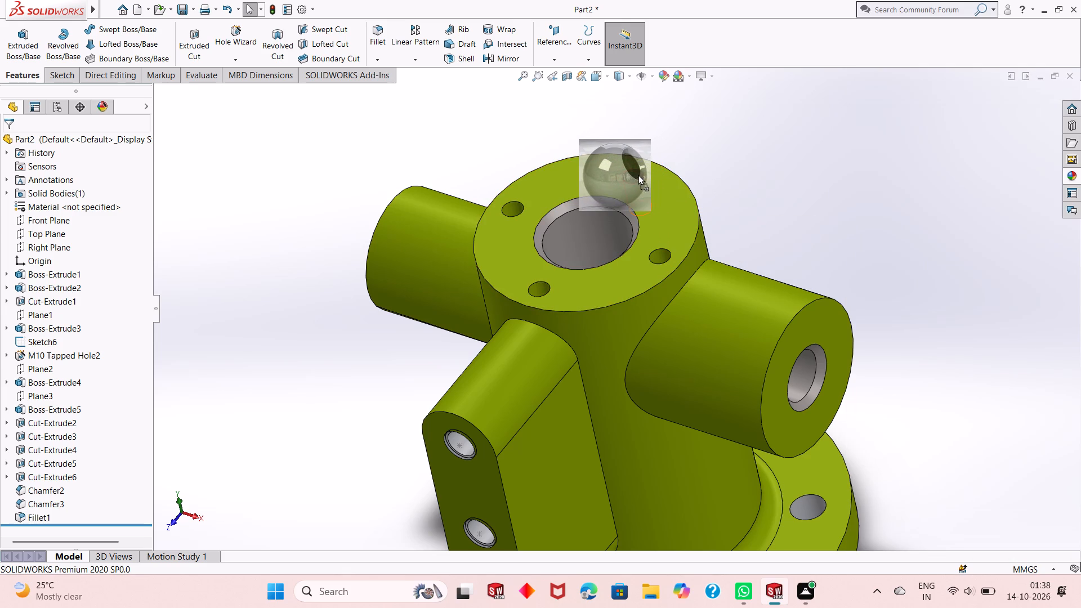
pyautogui.moveTo(638, 175); pyautogui.dragTo(636, 175)
pyautogui.click(636, 175)
# Apply the polished steel appearance to the inner face of the large central bore seen from the flange's underside.
pyautogui.scroll(3, 703, 225)
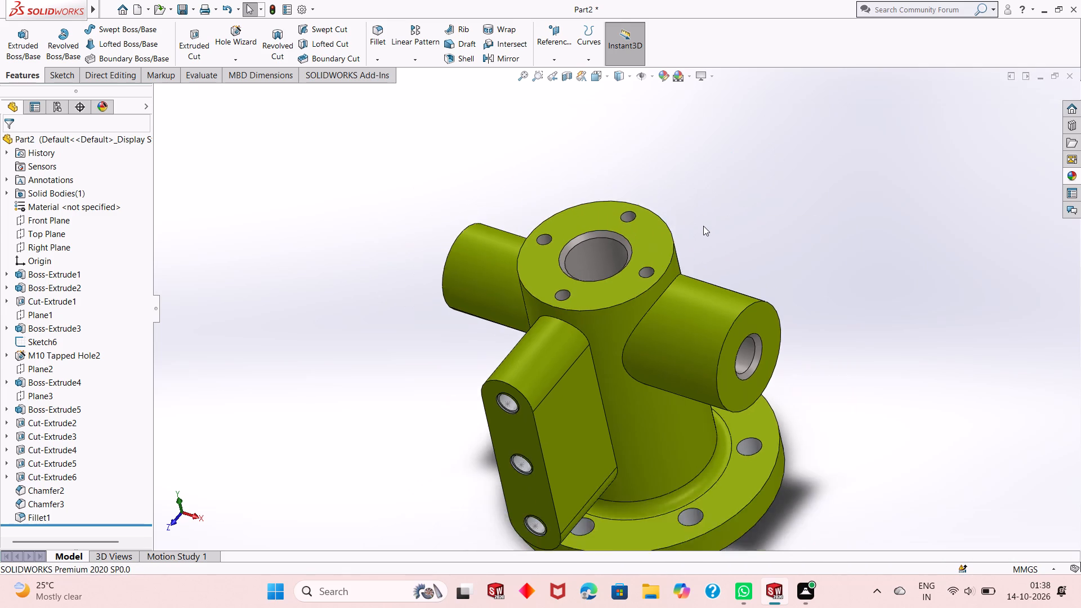
pyautogui.scroll(4, 703, 226)
pyautogui.moveTo(697, 330); pyautogui.dragTo(880, 185, button='middle')
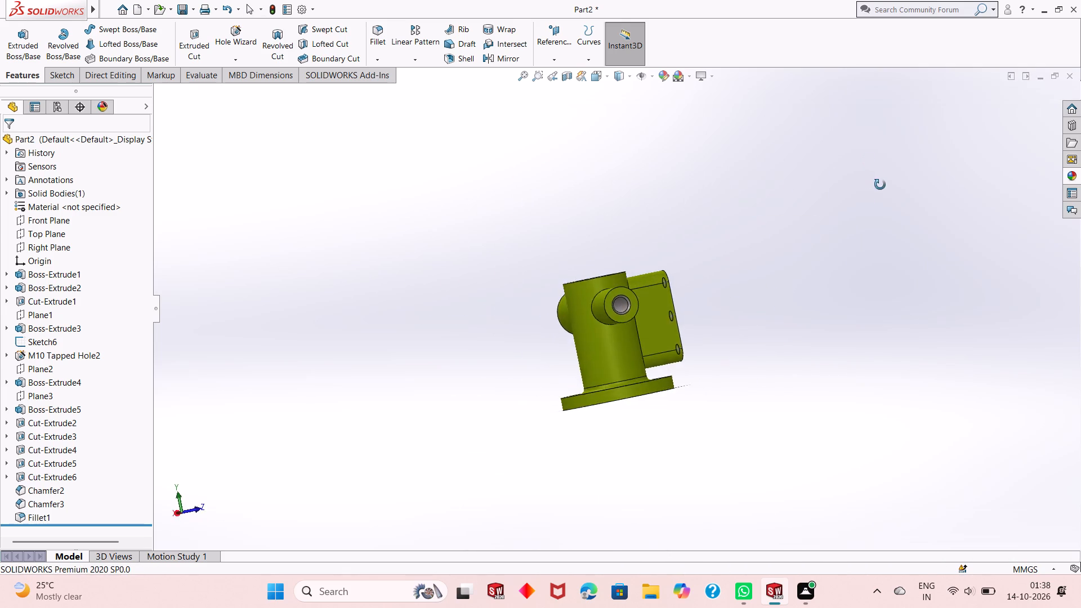
pyautogui.moveTo(880, 185); pyautogui.dragTo(707, 368, button='middle')
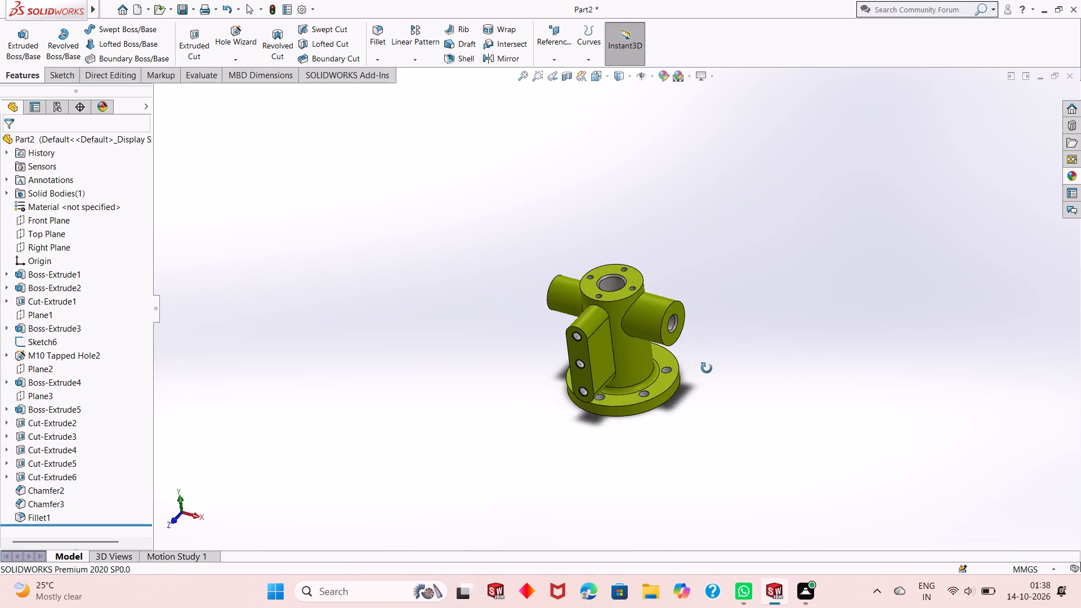
pyautogui.moveTo(707, 368); pyautogui.dragTo(686, 160, button='middle')
pyautogui.moveTo(720, 295); pyautogui.dragTo(717, 154, button='middle')
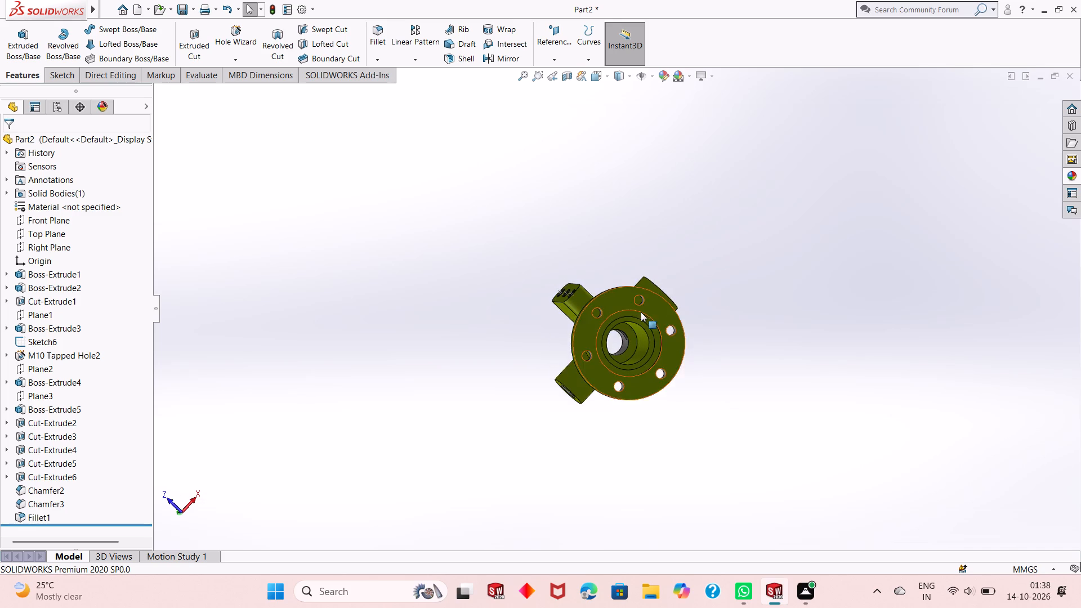
pyautogui.scroll(-3, 641, 319)
pyautogui.moveTo(654, 326); pyautogui.dragTo(664, 355, button='middle')
pyautogui.scroll(-4, 626, 385)
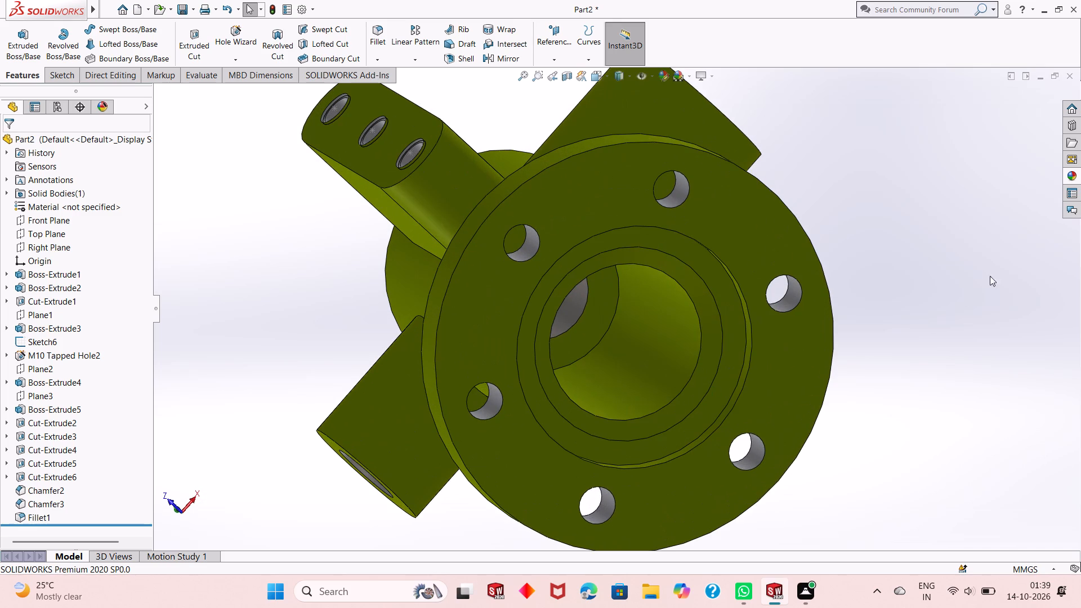
pyautogui.click(1072, 174)
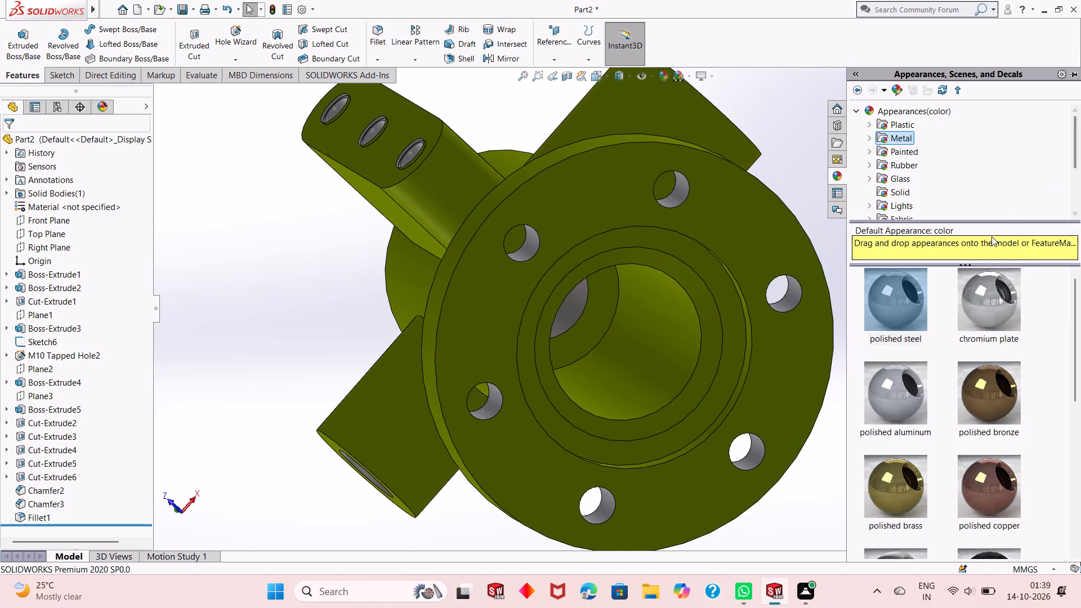
pyautogui.moveTo(910, 289); pyautogui.dragTo(586, 276)
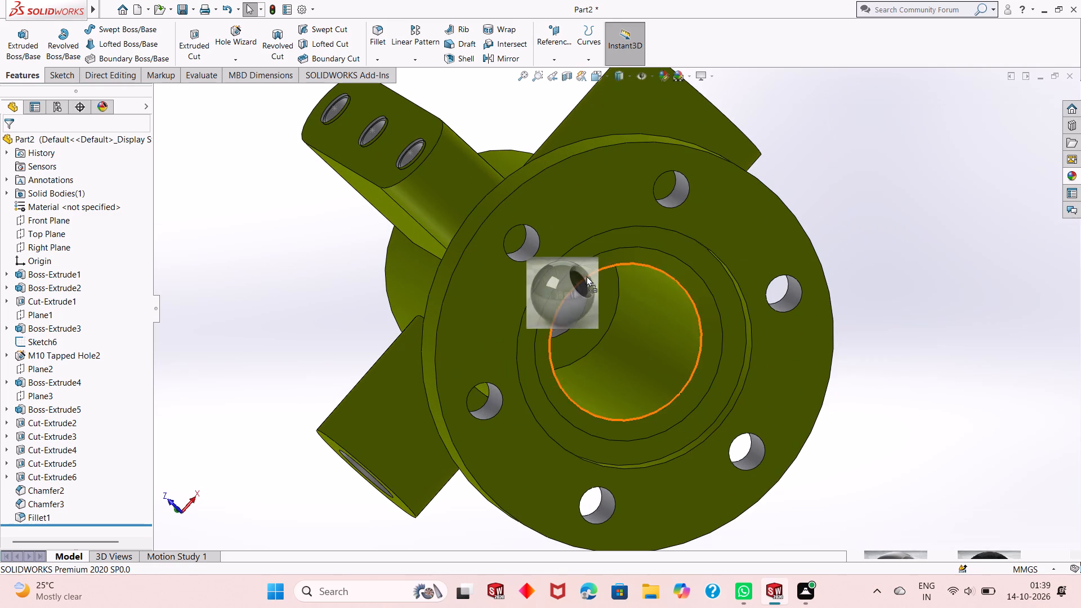
pyautogui.moveTo(586, 276); pyautogui.dragTo(637, 323)
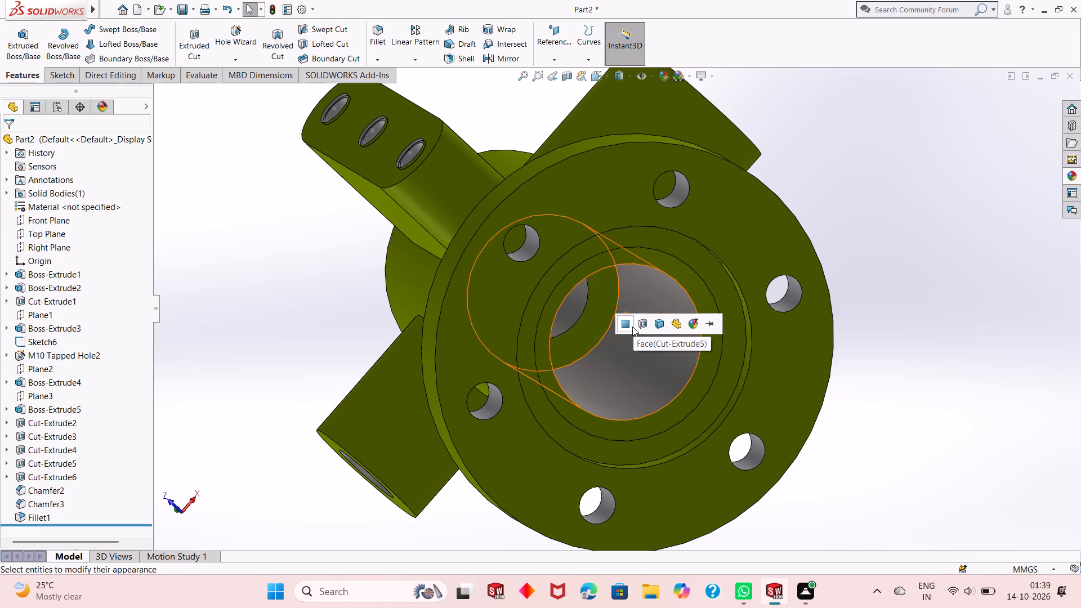
pyautogui.click(632, 327)
# Apply the polished aluminum appearance to the circular recess cut feature in the underside of the base flange.
pyautogui.moveTo(781, 306); pyautogui.dragTo(785, 307, button='middle')
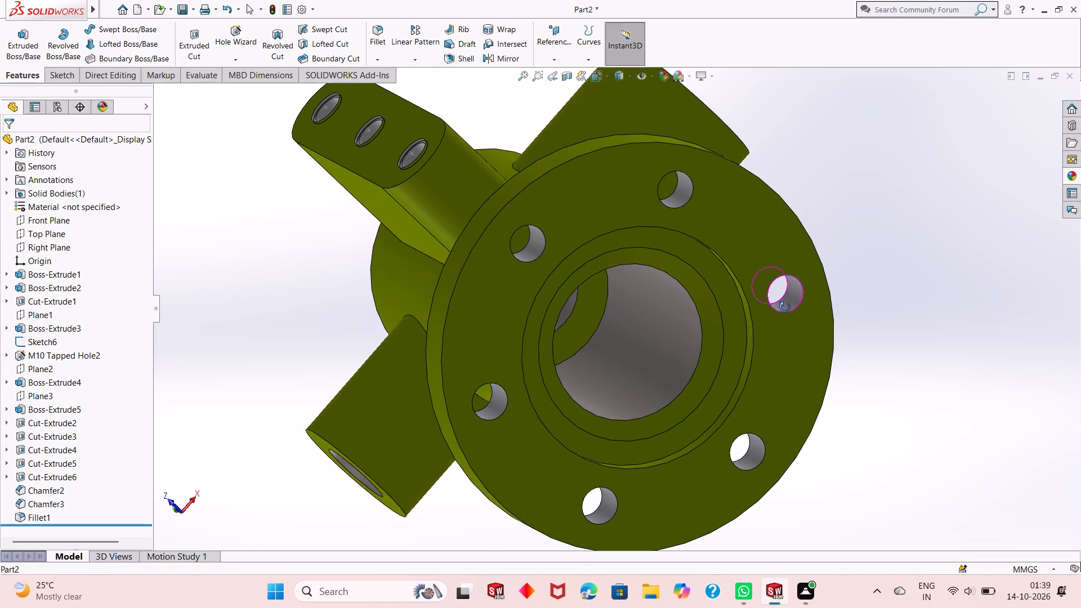
pyautogui.moveTo(785, 307); pyautogui.dragTo(805, 330, button='middle')
pyautogui.click(1067, 172)
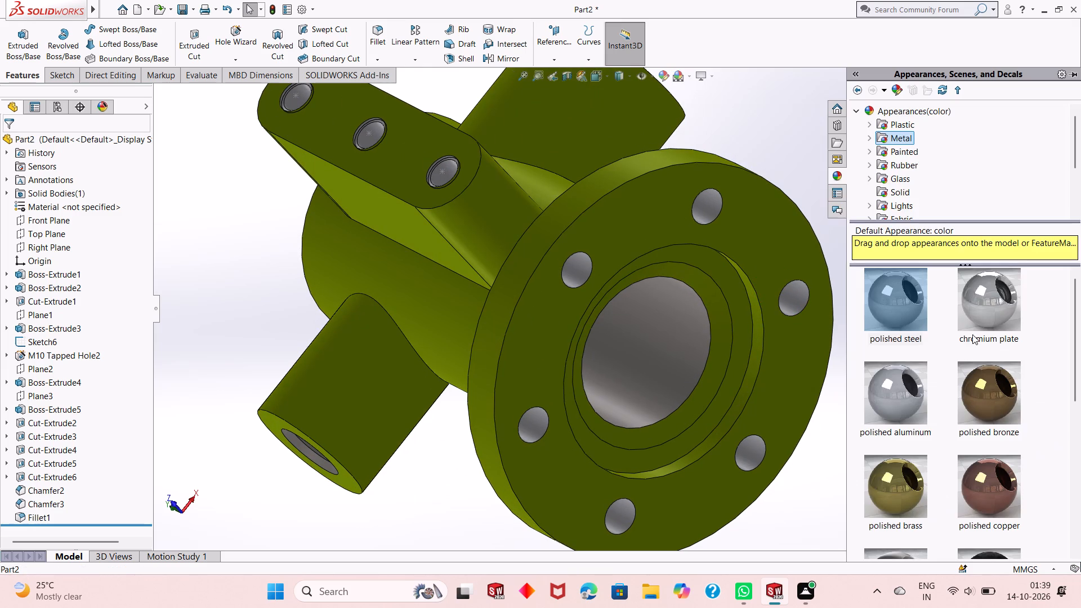
pyautogui.moveTo(917, 385); pyautogui.dragTo(749, 368)
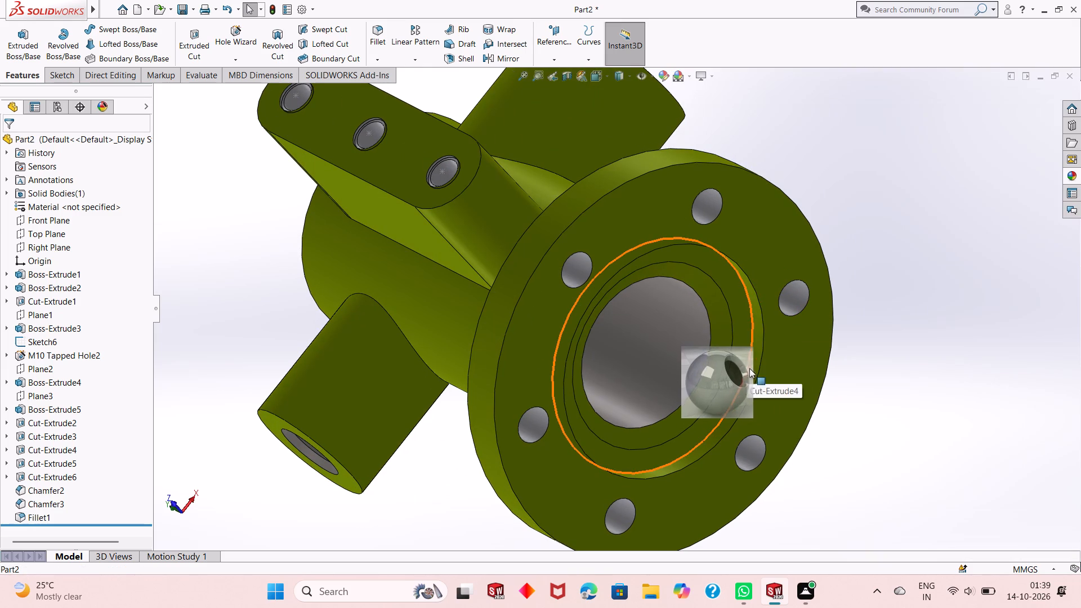
pyautogui.moveTo(749, 368); pyautogui.dragTo(757, 374)
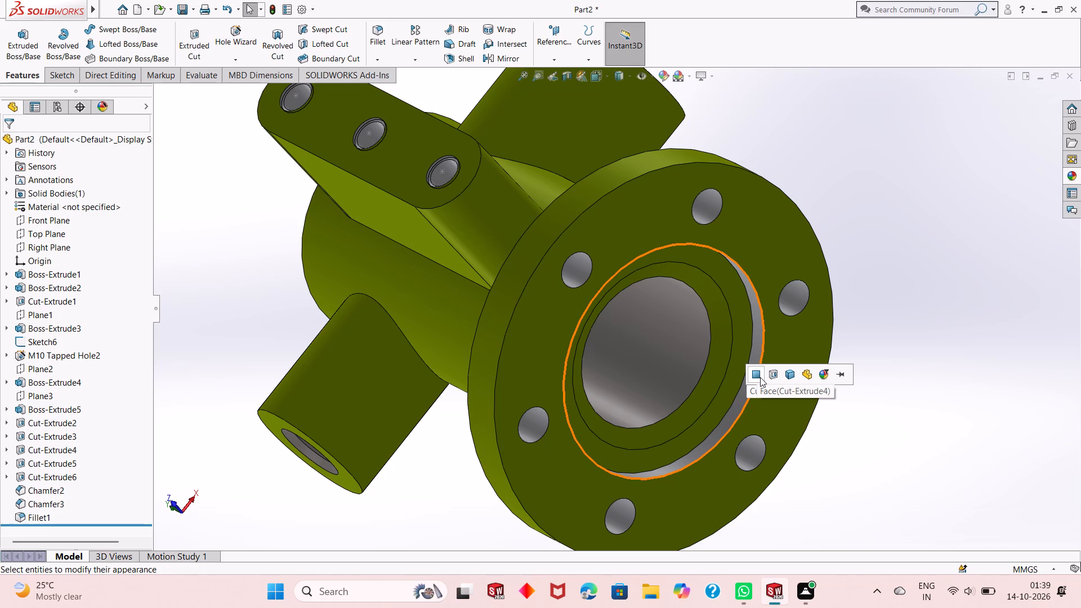
pyautogui.click(773, 377)
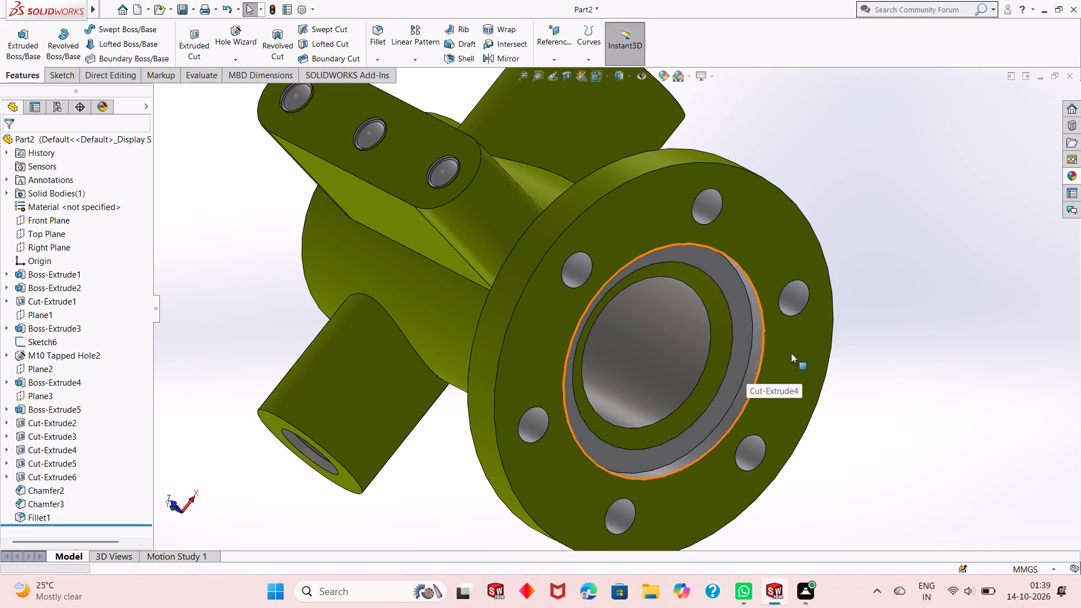
# Fillet the base flange's upper outer edge and the edges where both cylindrical side bosses and the slotted boss meet the body with a 3 mm radius.
pyautogui.scroll(5, 793, 334)
pyautogui.moveTo(760, 281); pyautogui.dragTo(721, 400, button='middle')
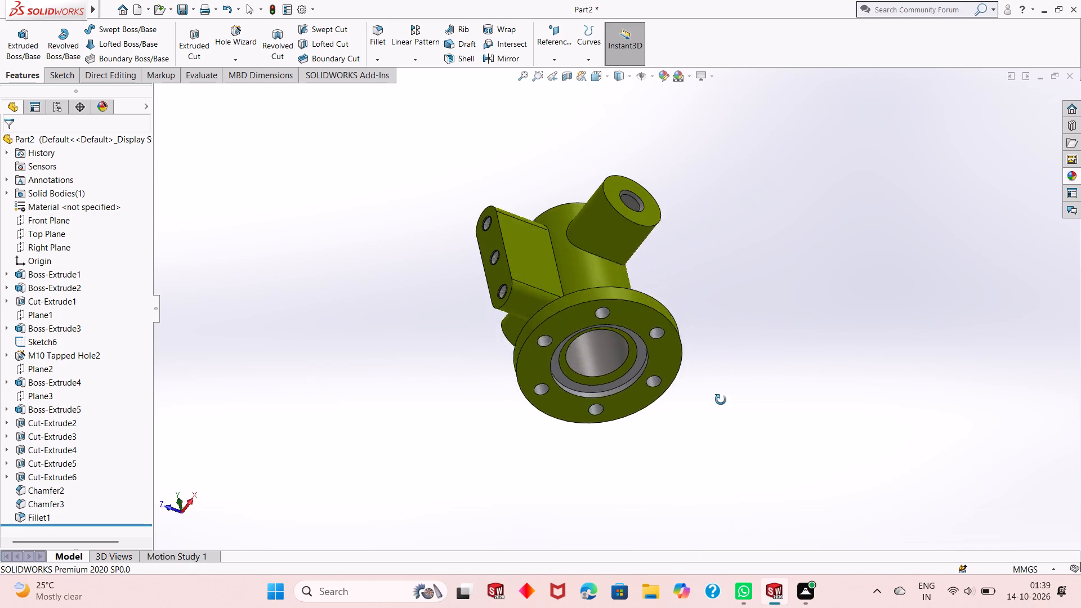
pyautogui.moveTo(721, 400); pyautogui.dragTo(717, 452, button='middle')
pyautogui.scroll(1, 706, 368)
pyautogui.moveTo(694, 348); pyautogui.dragTo(703, 448, button='middle')
pyautogui.moveTo(672, 307); pyautogui.dragTo(678, 382, button='middle')
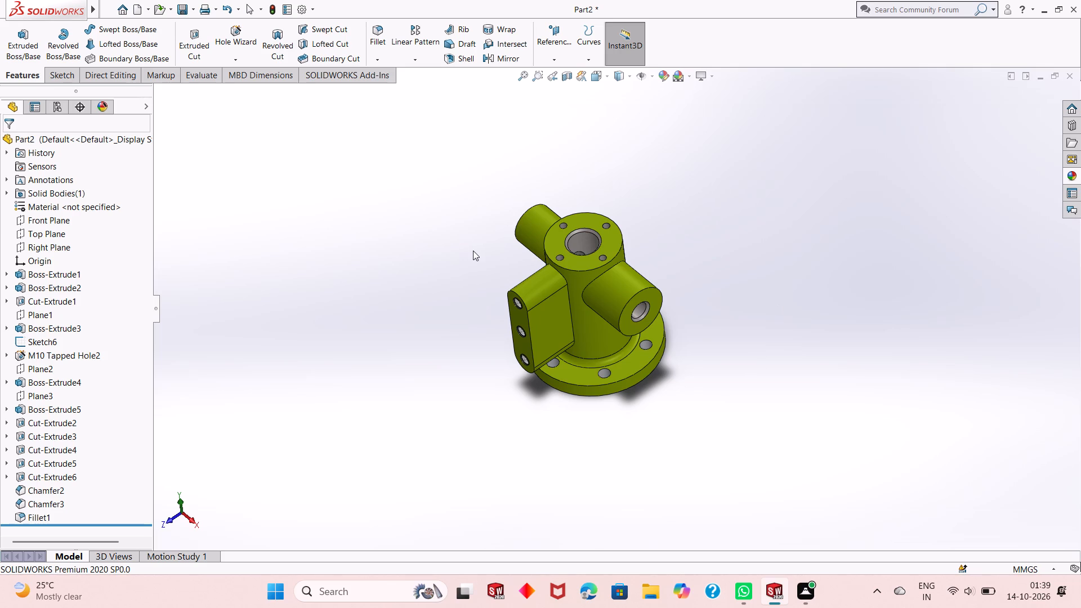
pyautogui.click(383, 38)
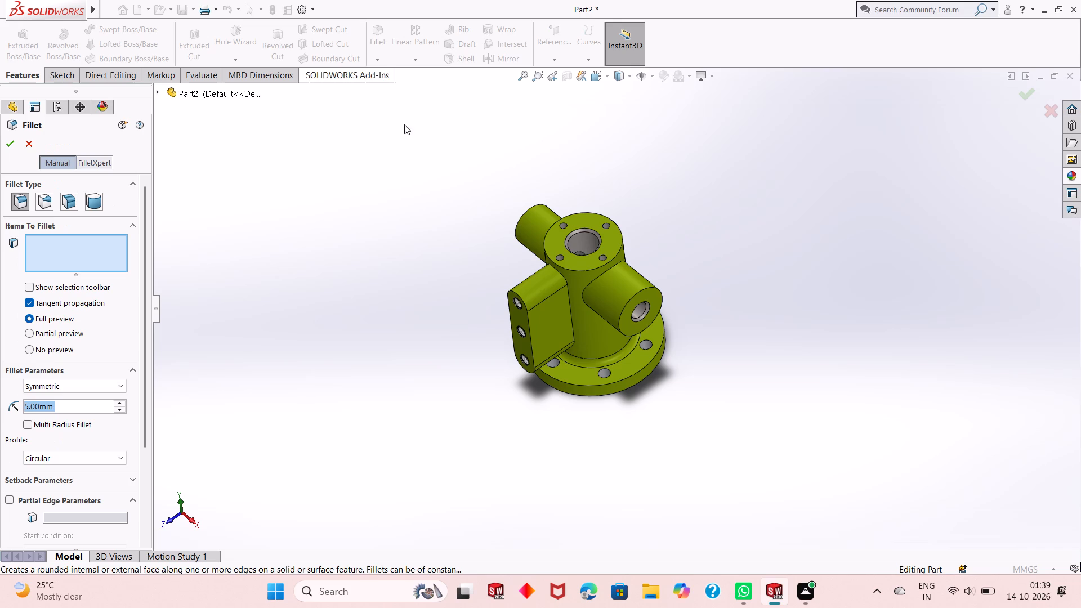
pyautogui.press('3')
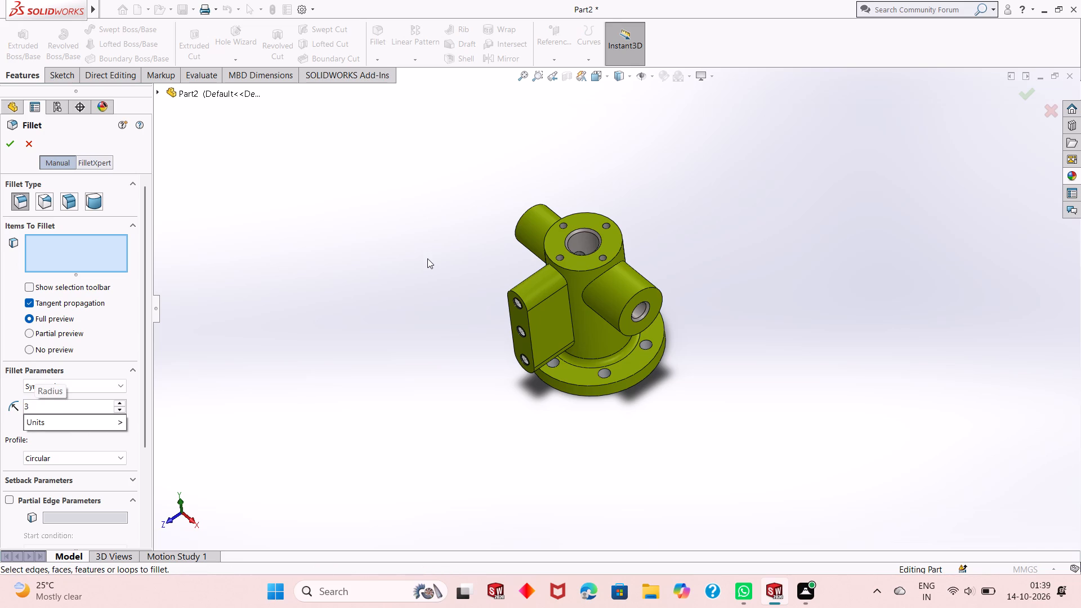
pyautogui.press('Return')
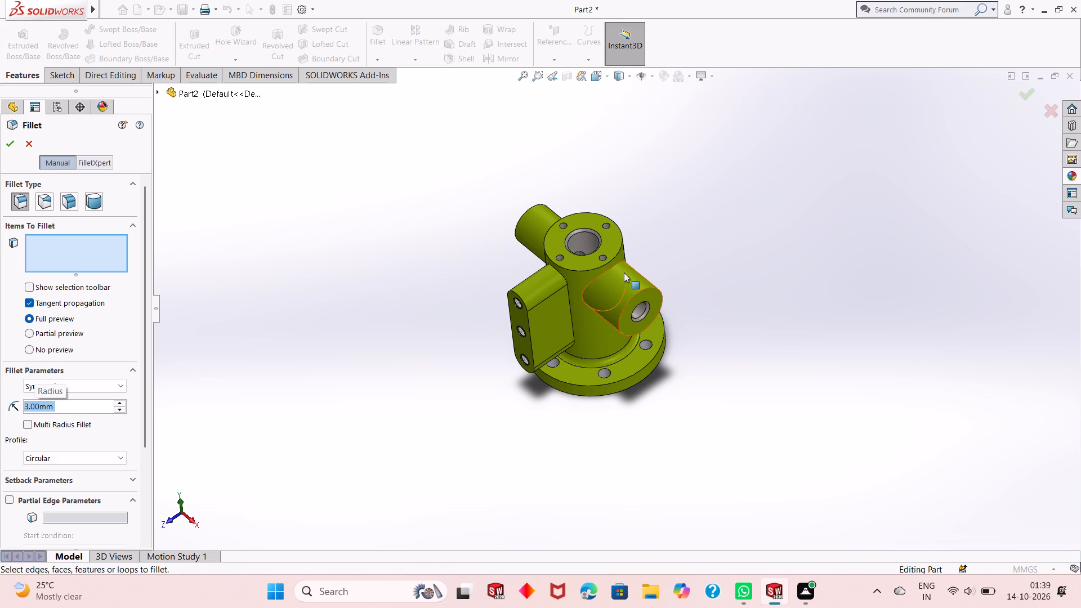
pyautogui.click(619, 265)
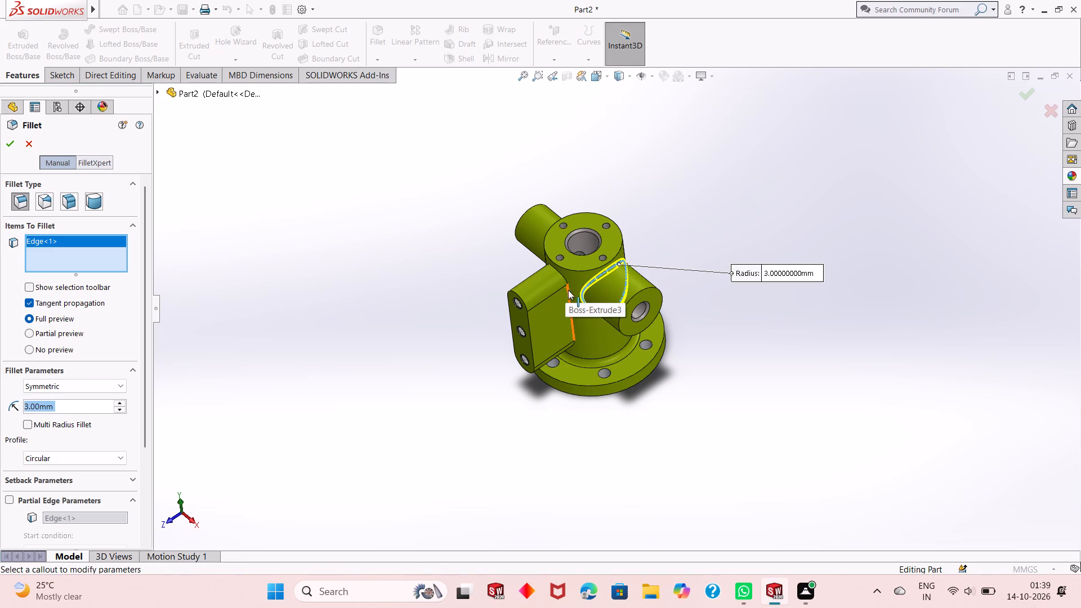
pyautogui.click(570, 292)
pyautogui.moveTo(450, 236); pyautogui.dragTo(446, 234, button='middle')
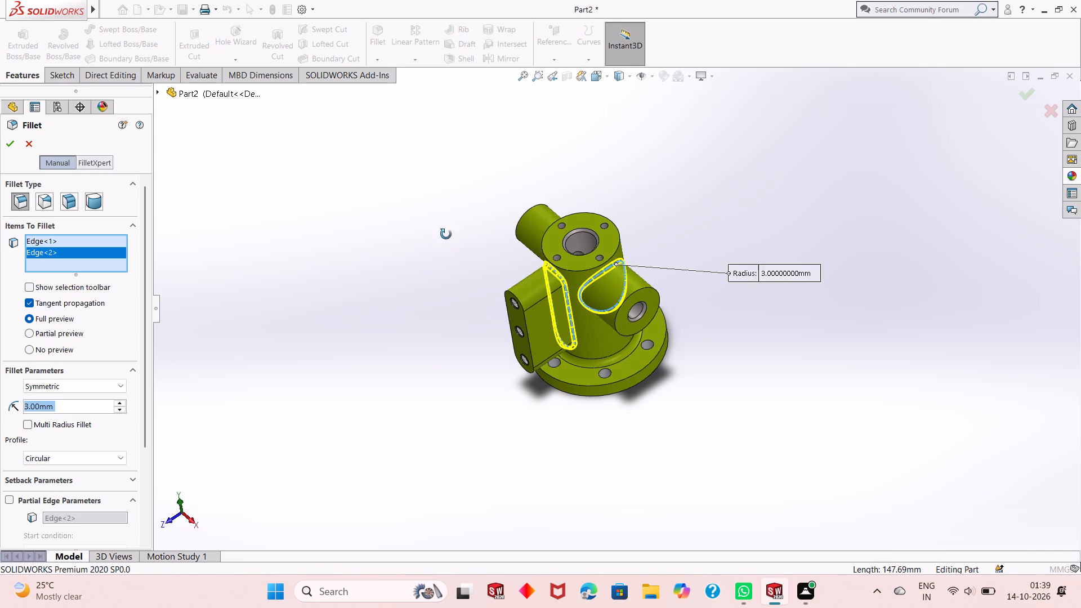
pyautogui.moveTo(446, 234); pyautogui.dragTo(536, 309, button='middle')
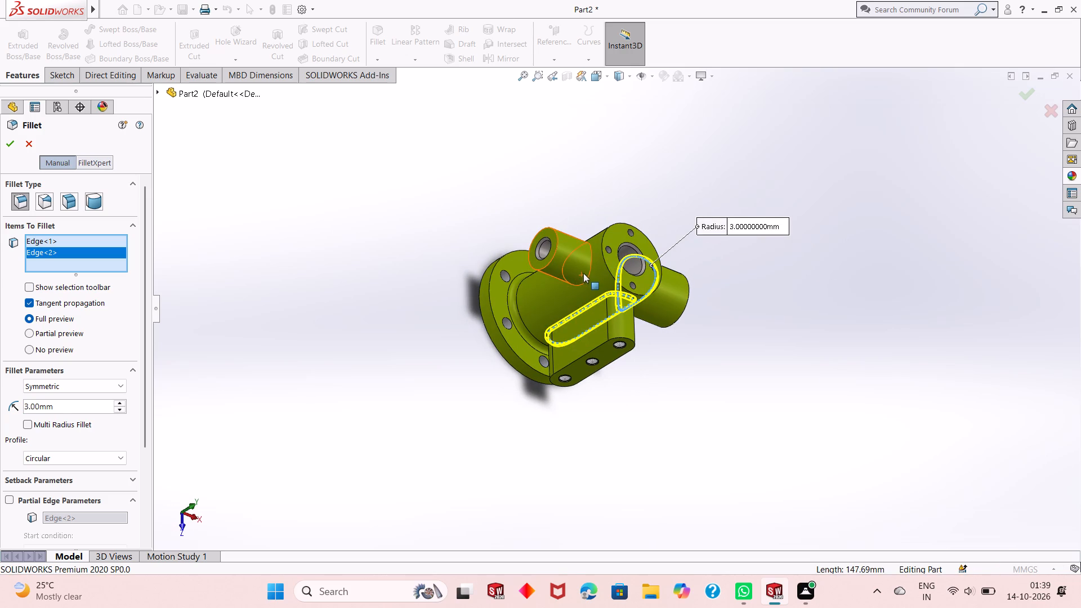
pyautogui.click(589, 267)
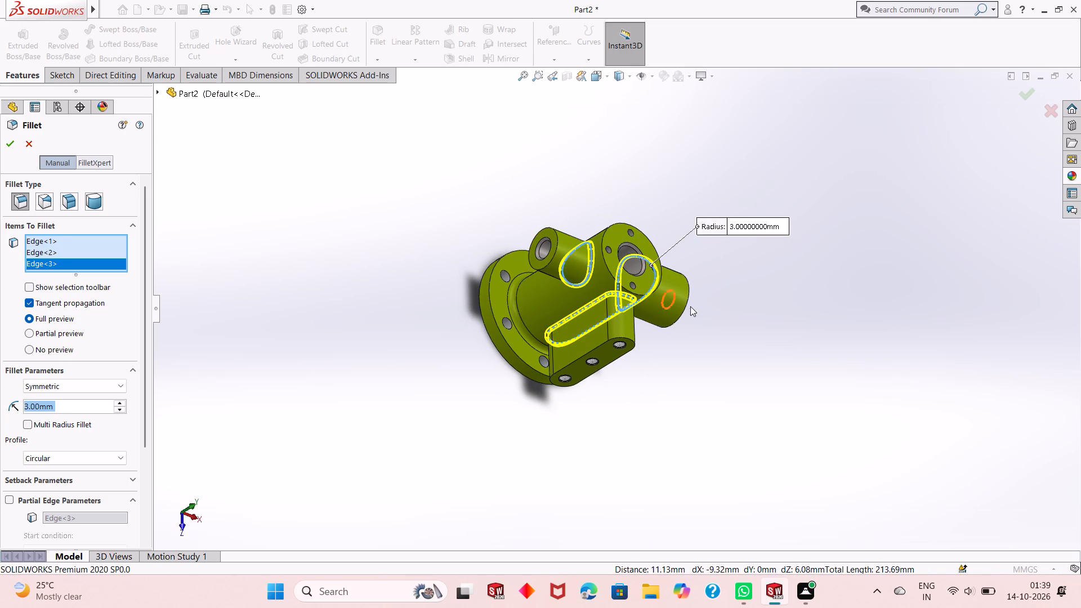
pyautogui.moveTo(685, 351); pyautogui.dragTo(623, 223, button='middle')
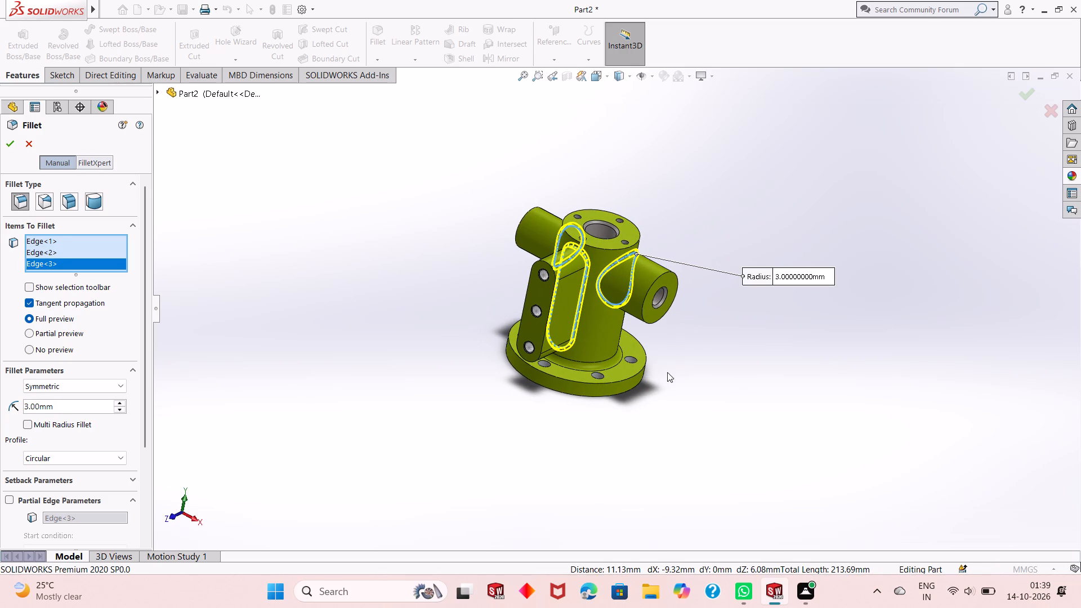
pyautogui.scroll(-4, 592, 338)
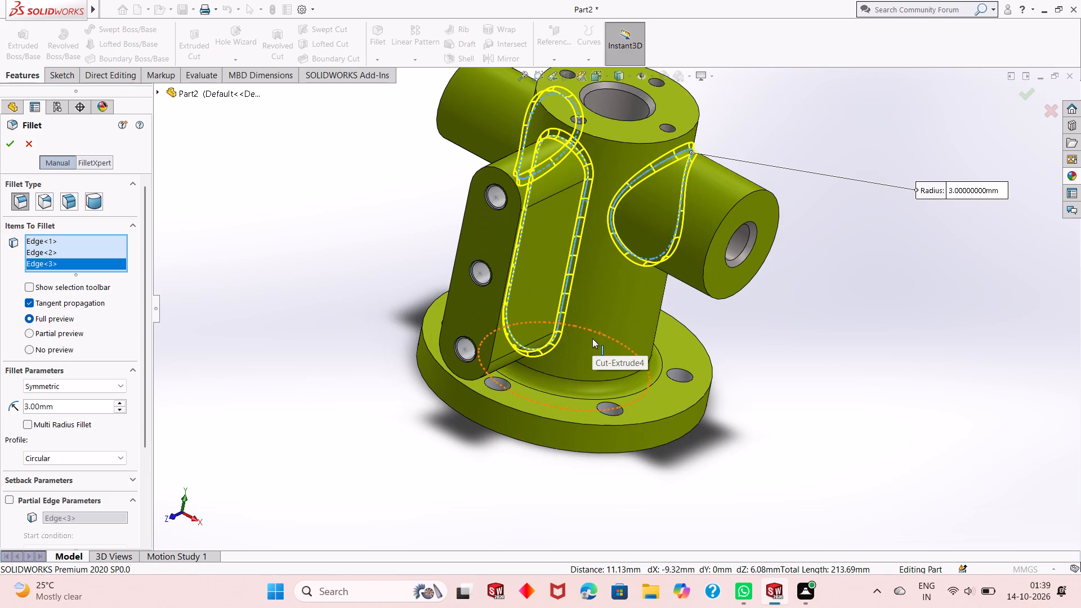
pyautogui.click(580, 424)
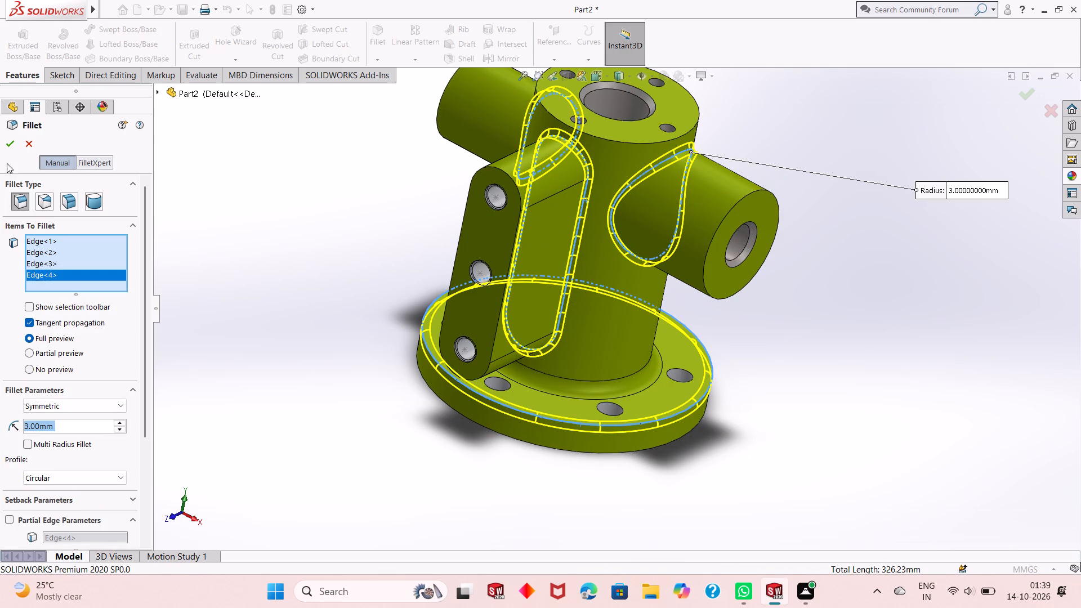
pyautogui.click(7, 145)
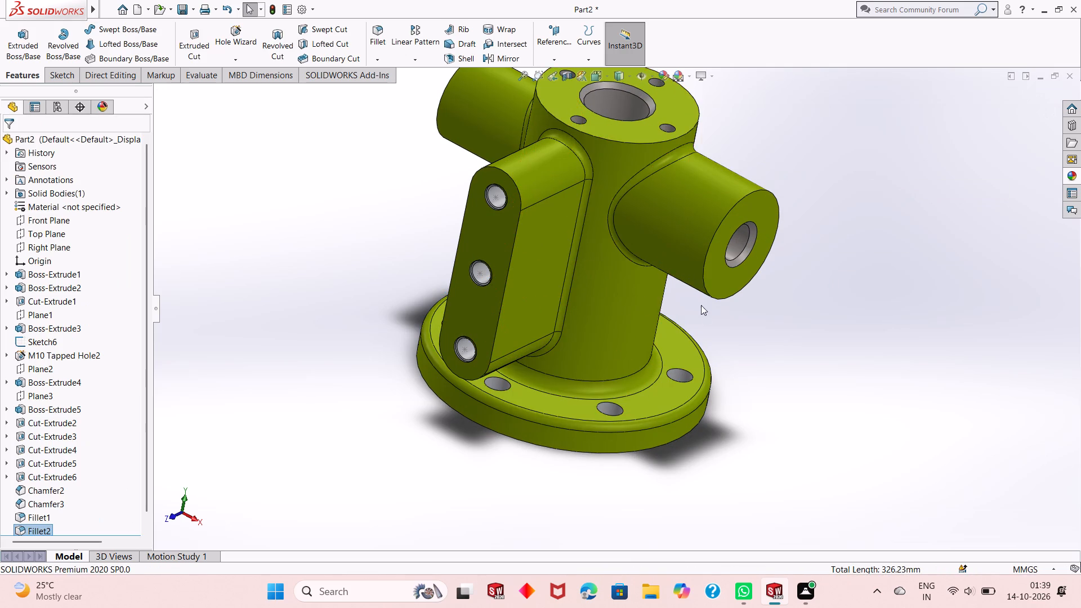
# Save the part in the Downloads folder as "Pillar base body".
pyautogui.scroll(2, 704, 314)
pyautogui.moveTo(715, 345); pyautogui.dragTo(707, 357, button='middle')
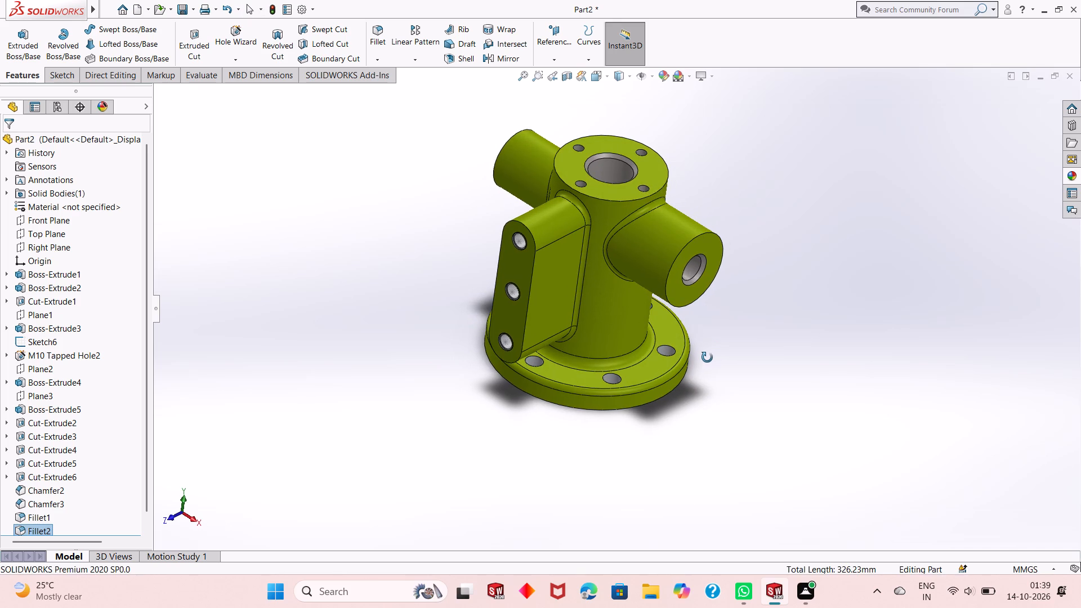
pyautogui.moveTo(707, 357); pyautogui.dragTo(702, 332, button='middle')
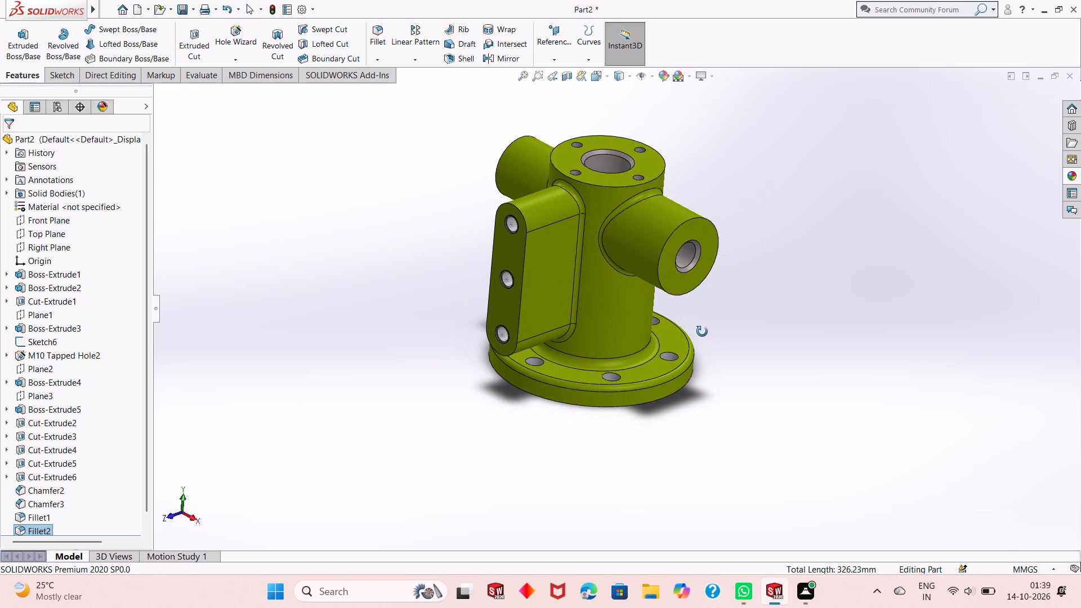
pyautogui.moveTo(702, 332); pyautogui.dragTo(699, 315, button='middle')
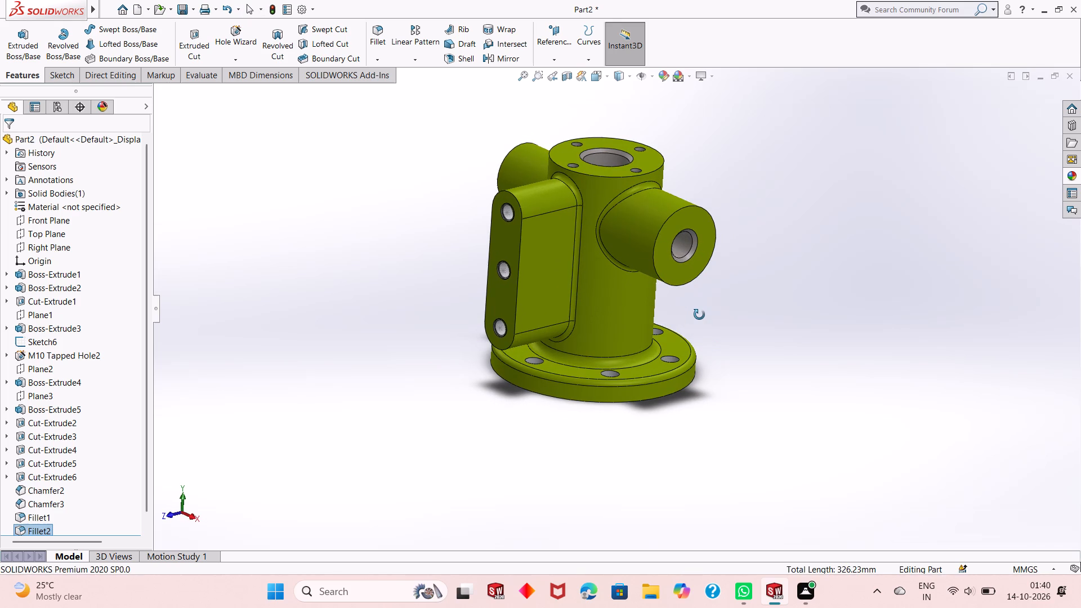
pyautogui.moveTo(699, 315); pyautogui.dragTo(697, 333, button='middle')
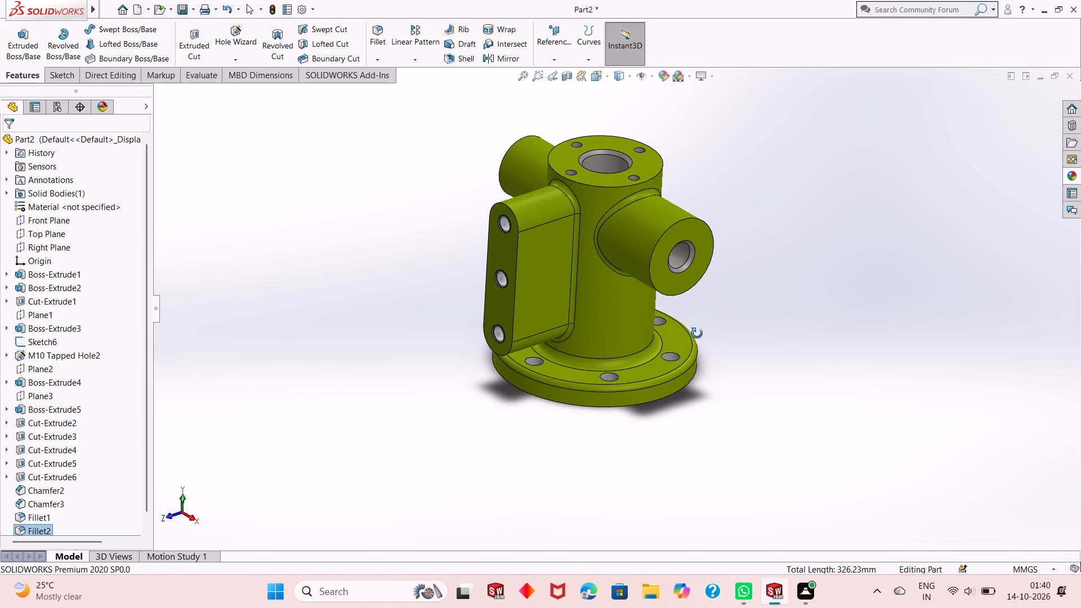
pyautogui.moveTo(697, 333); pyautogui.dragTo(697, 355, button='middle')
pyautogui.hotkey('ctrl', 's')
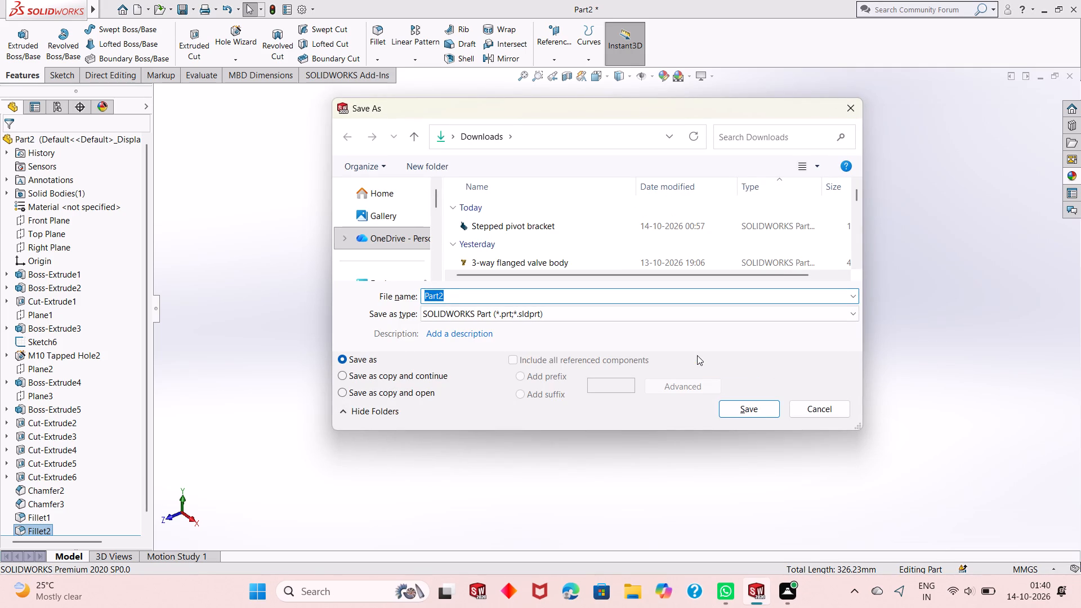
pyautogui.write('Pillar base')
pyautogui.press('space')
pyautogui.write('body')
pyautogui.press('Return')
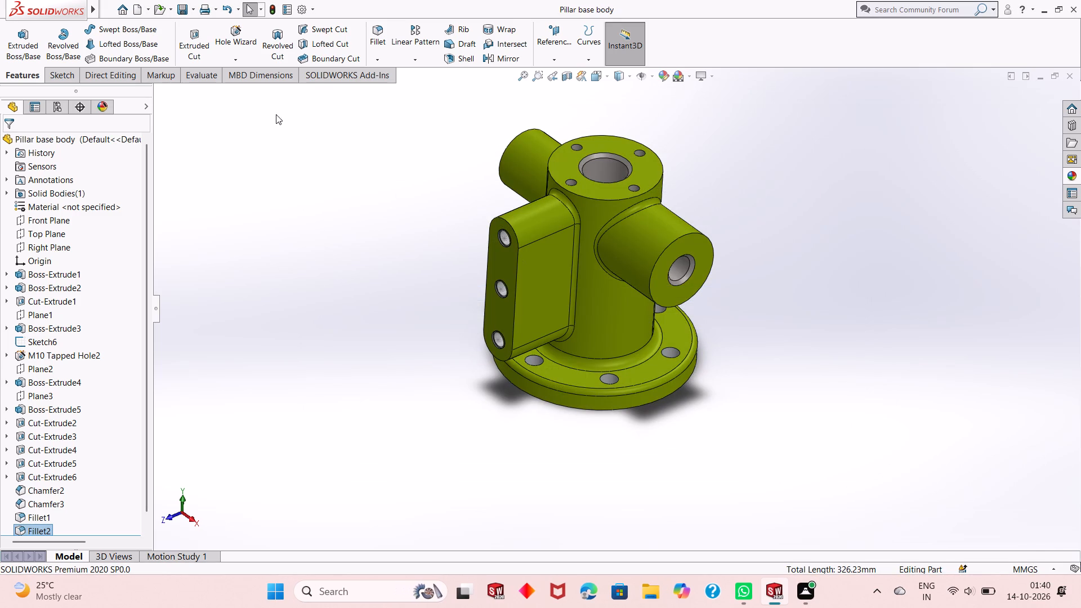
# Save a PDF copy of the part as "Pillar base body" in the Downloads folder.
pyautogui.click(195, 6)
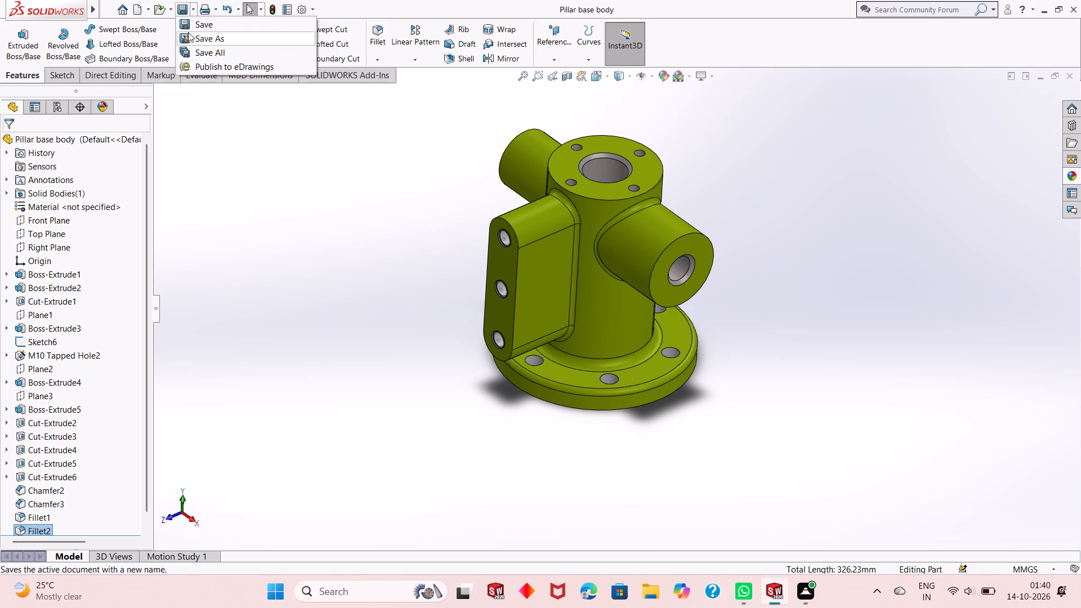
pyautogui.click(188, 32)
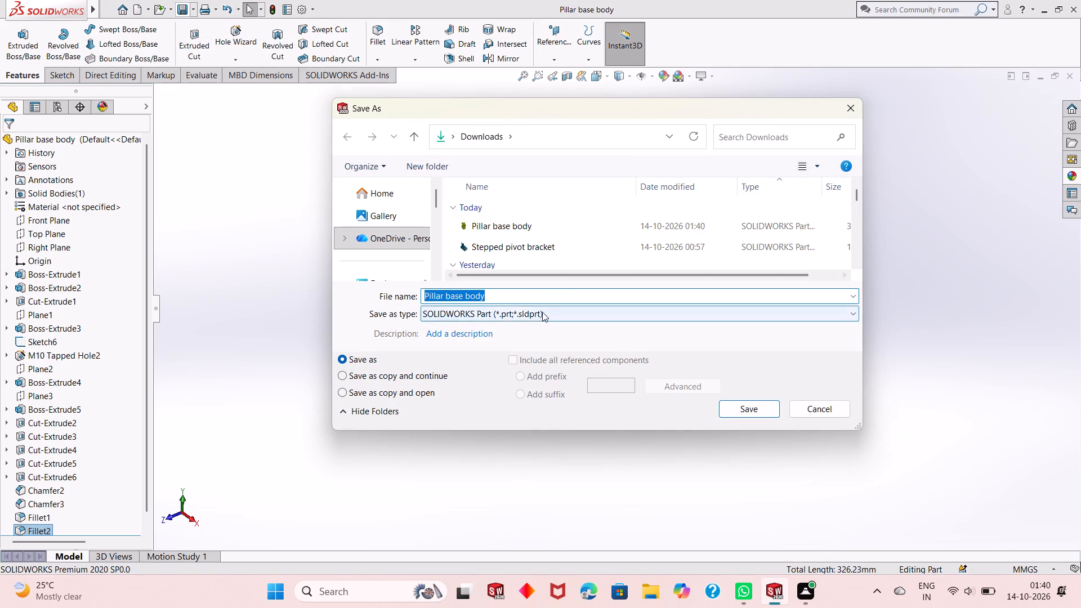
pyautogui.click(542, 312)
pyautogui.click(578, 88)
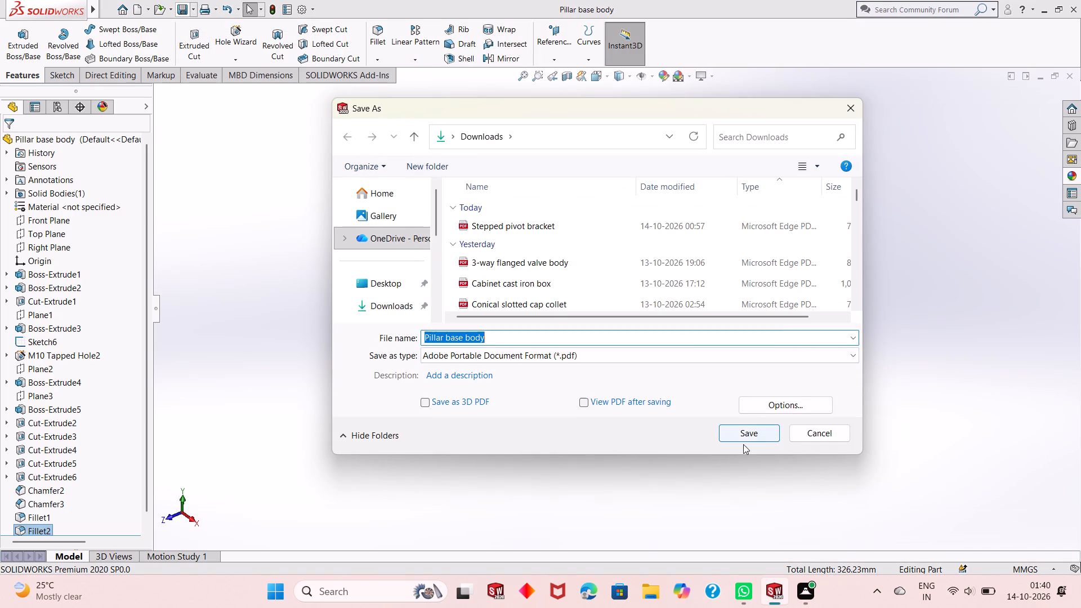
pyautogui.click(747, 434)
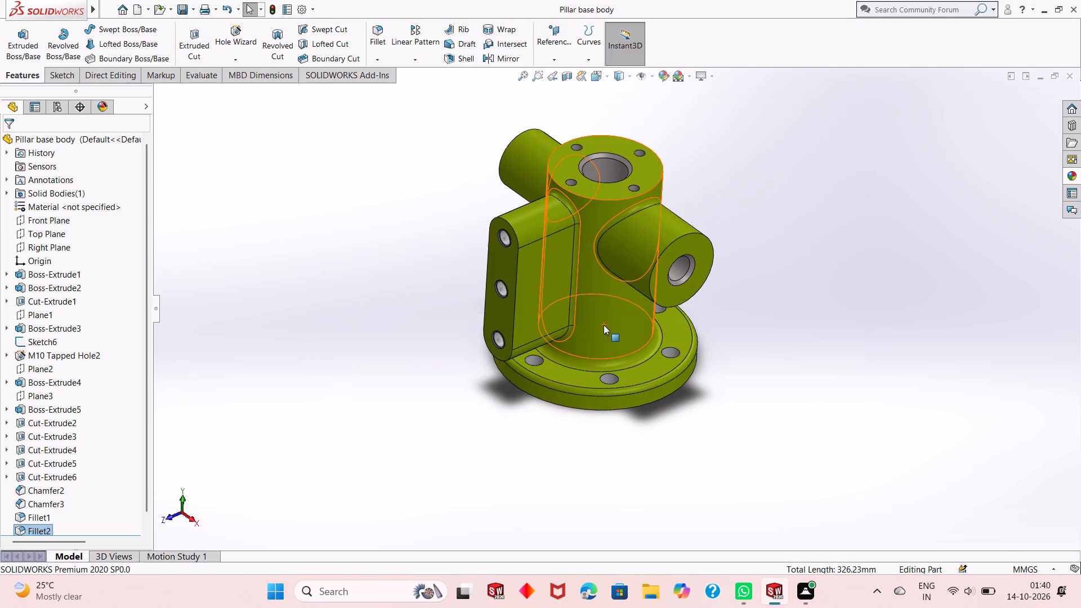